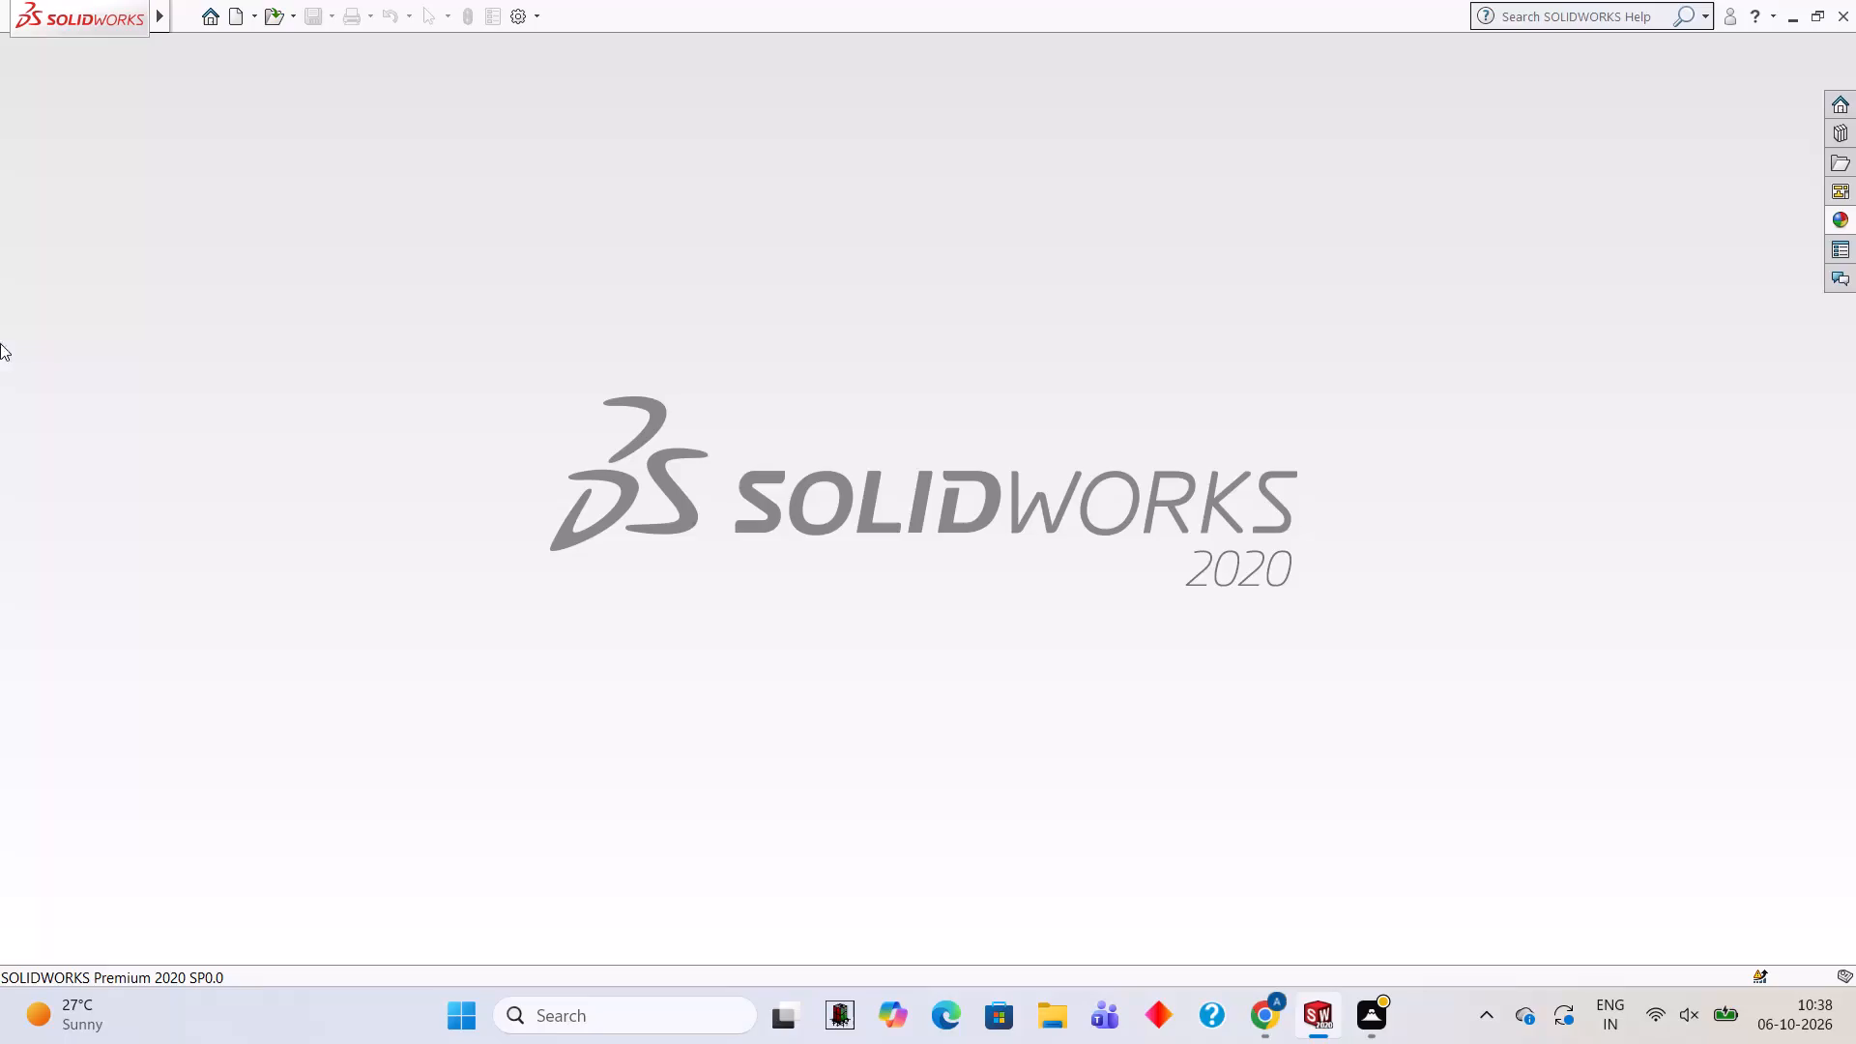
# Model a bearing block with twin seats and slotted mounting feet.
# Create a new part document.
pyautogui.click(238, 25)
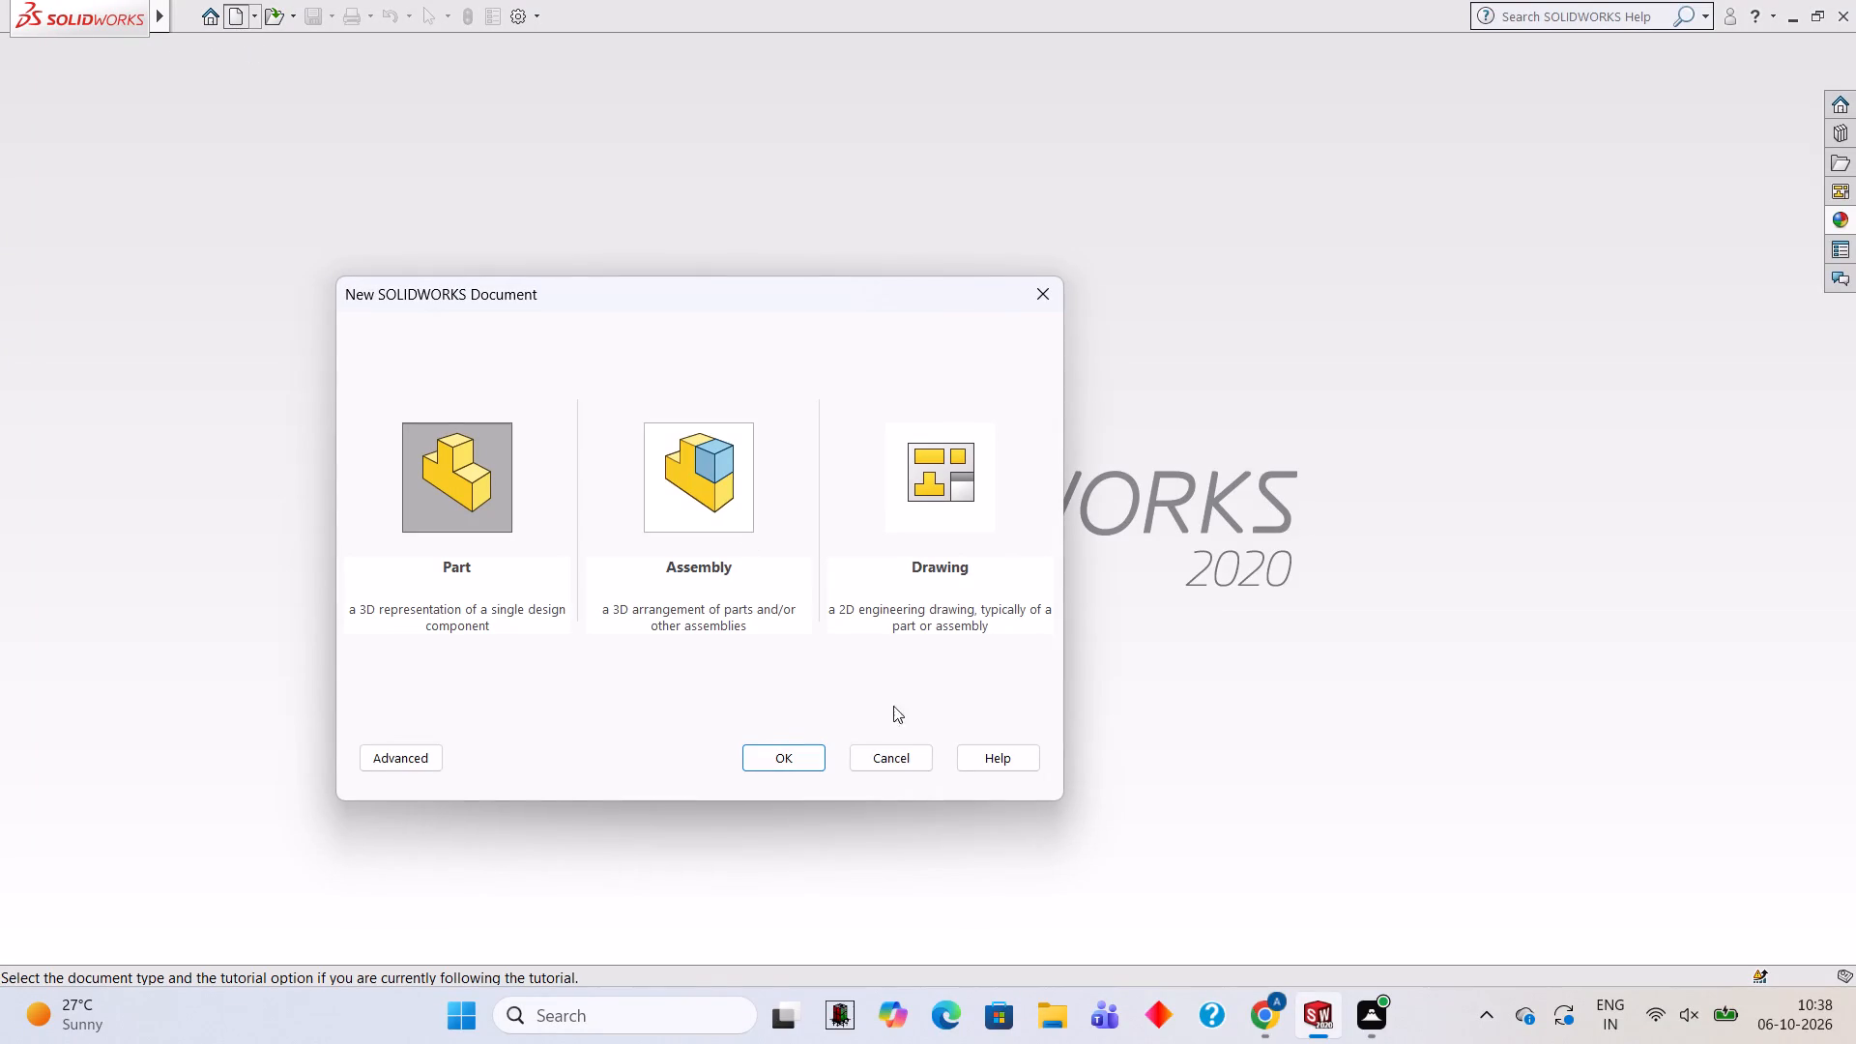
pyautogui.click(815, 750)
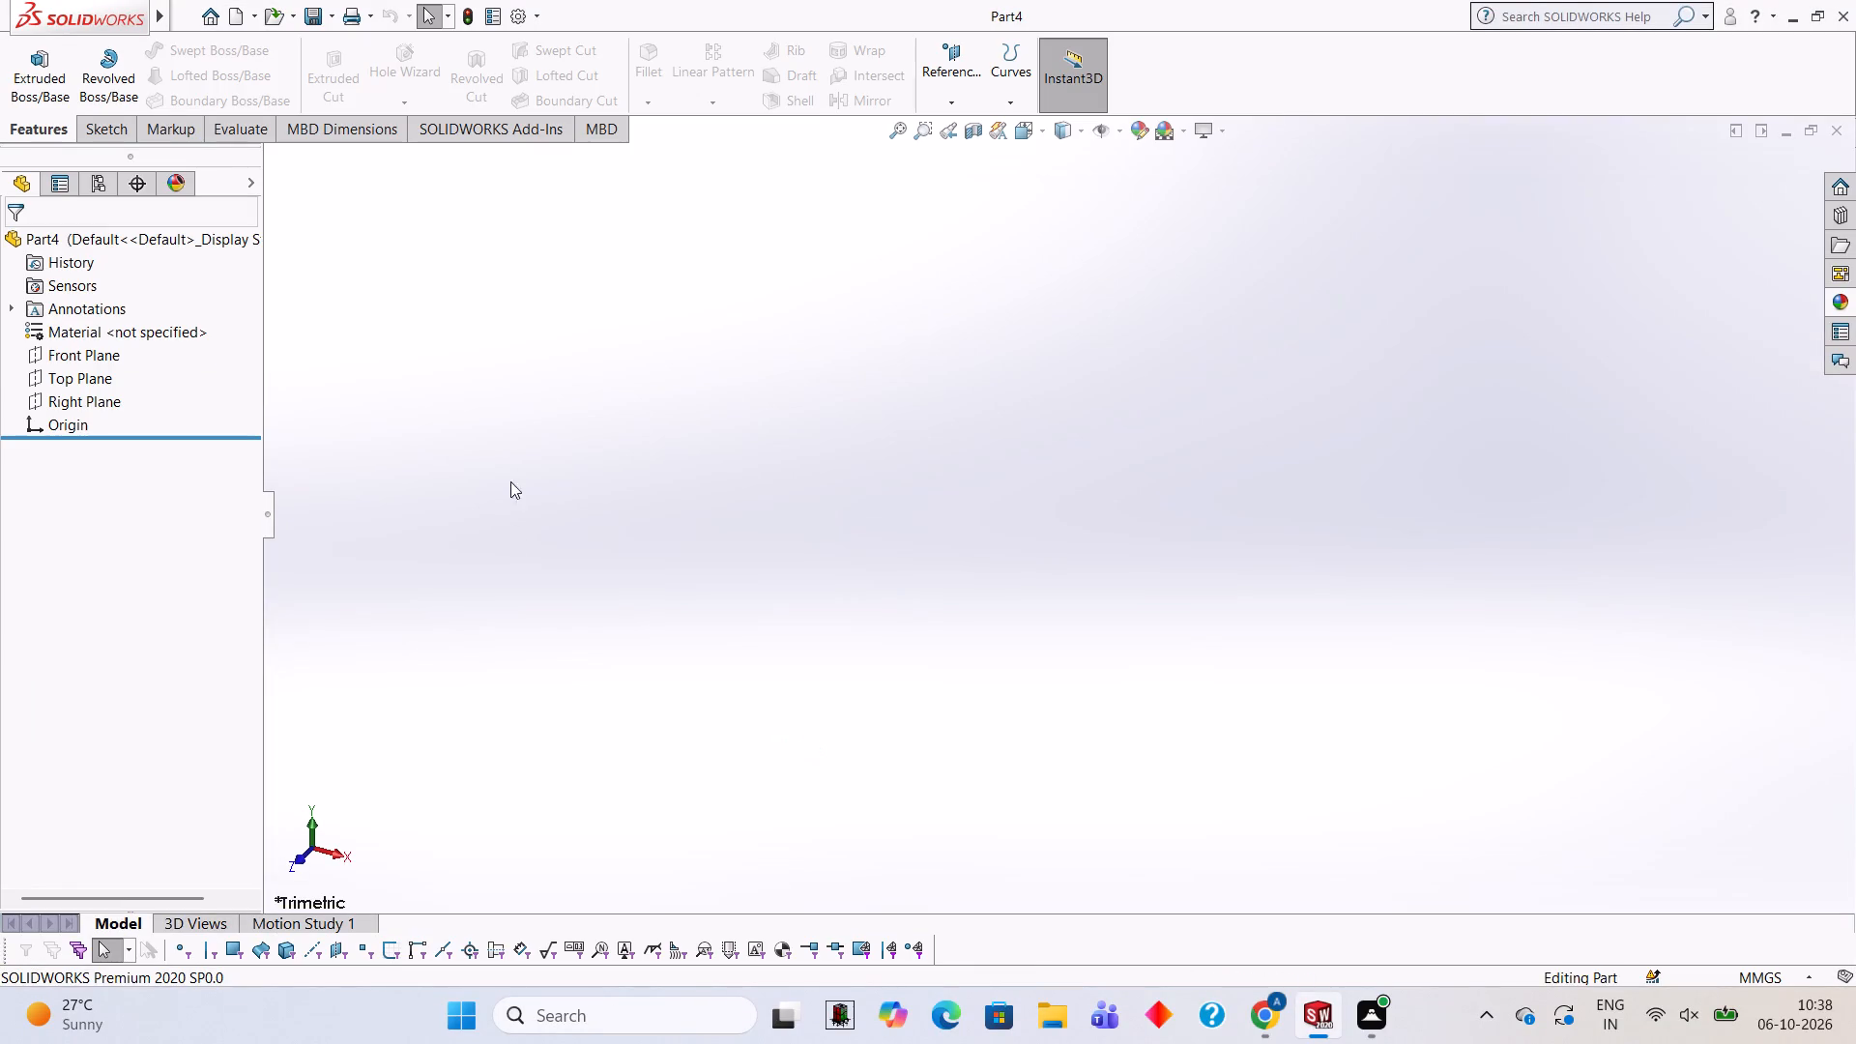
# Start a sketch on the Front Plane.
pyautogui.click(85, 357)
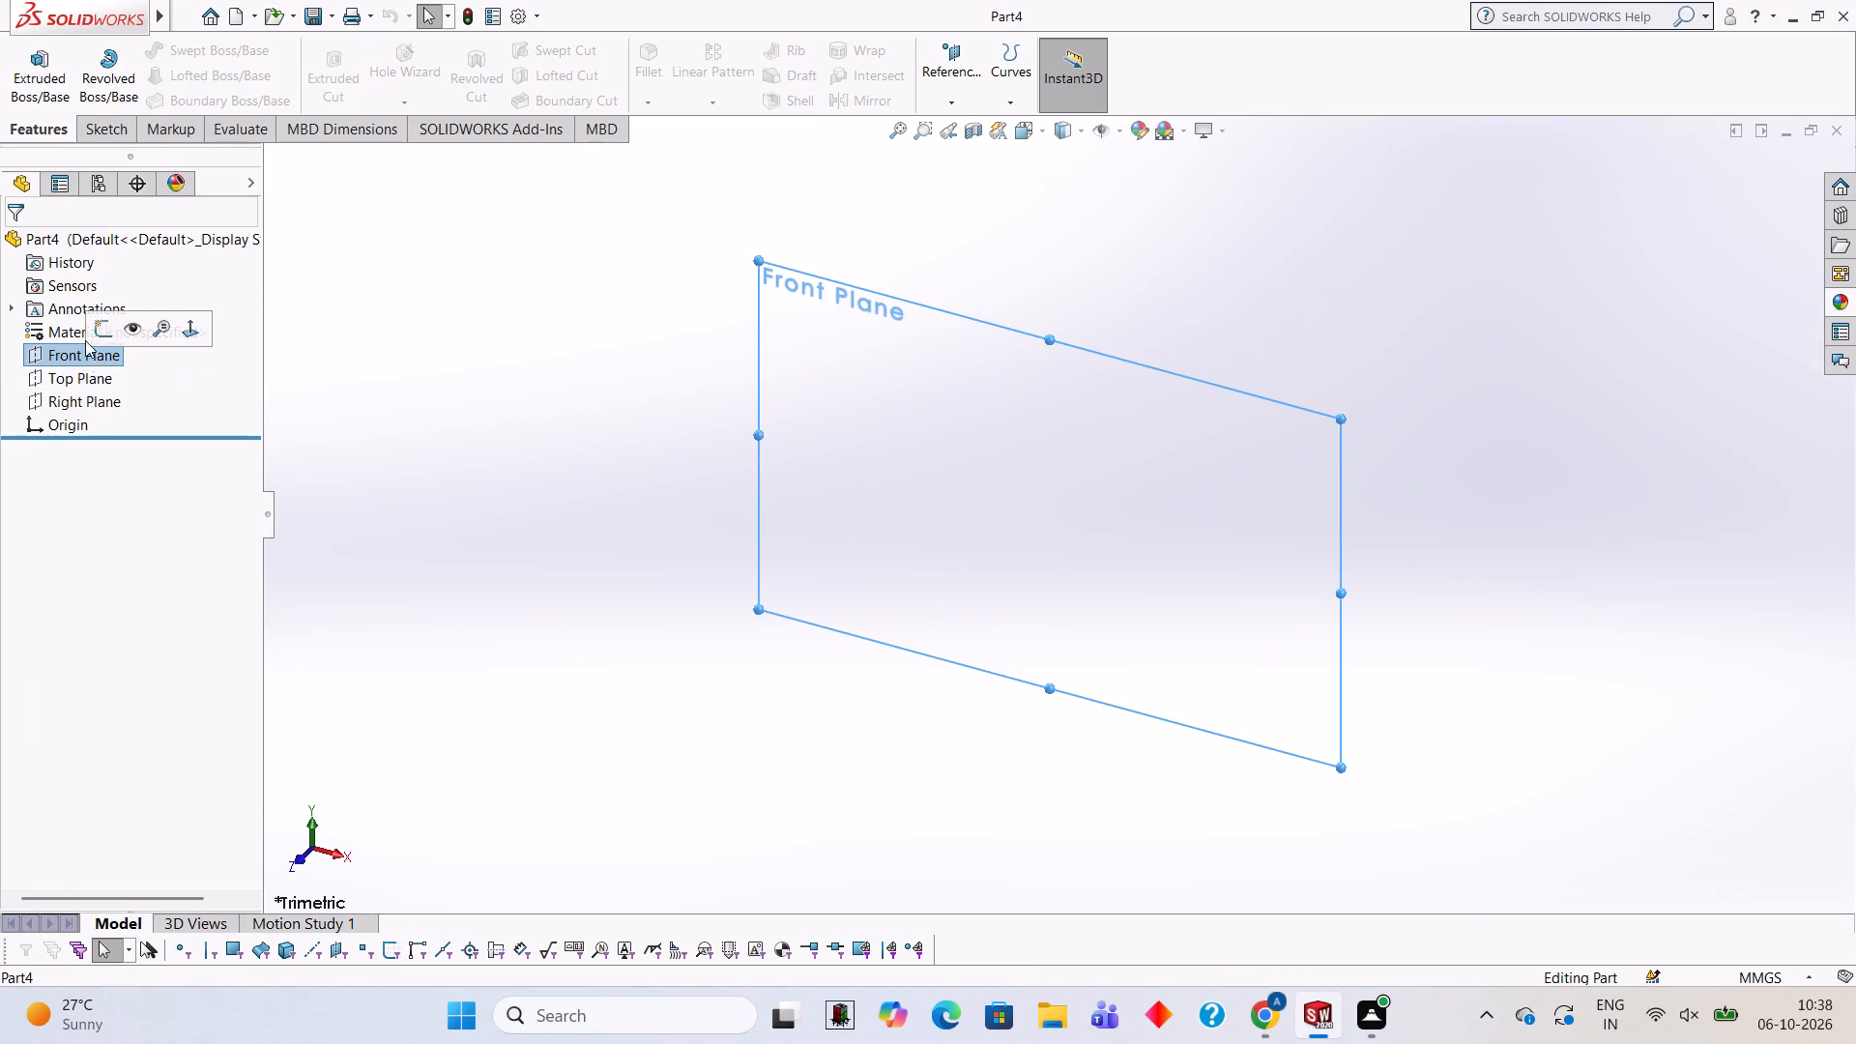
pyautogui.click(100, 328)
pyautogui.click(805, 462)
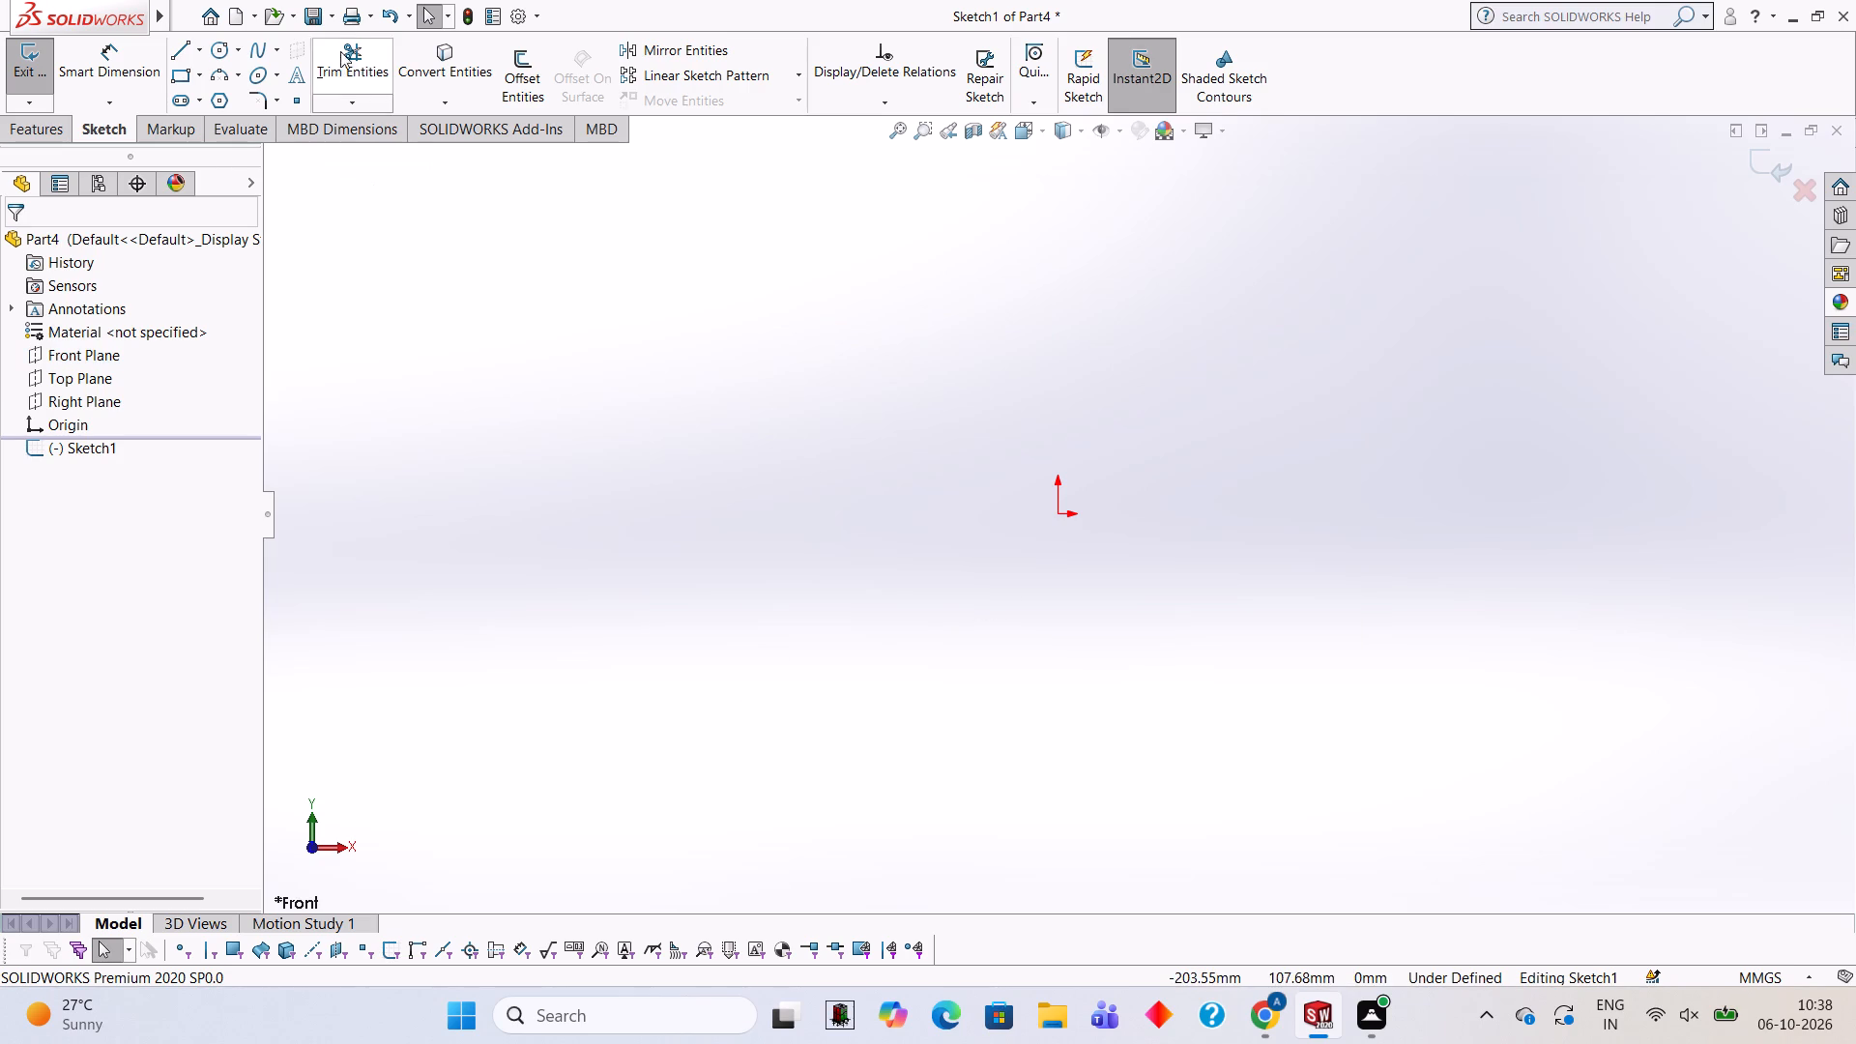
# Sketch a 25 mm horizontal line running right from the origin.
pyautogui.click(183, 47)
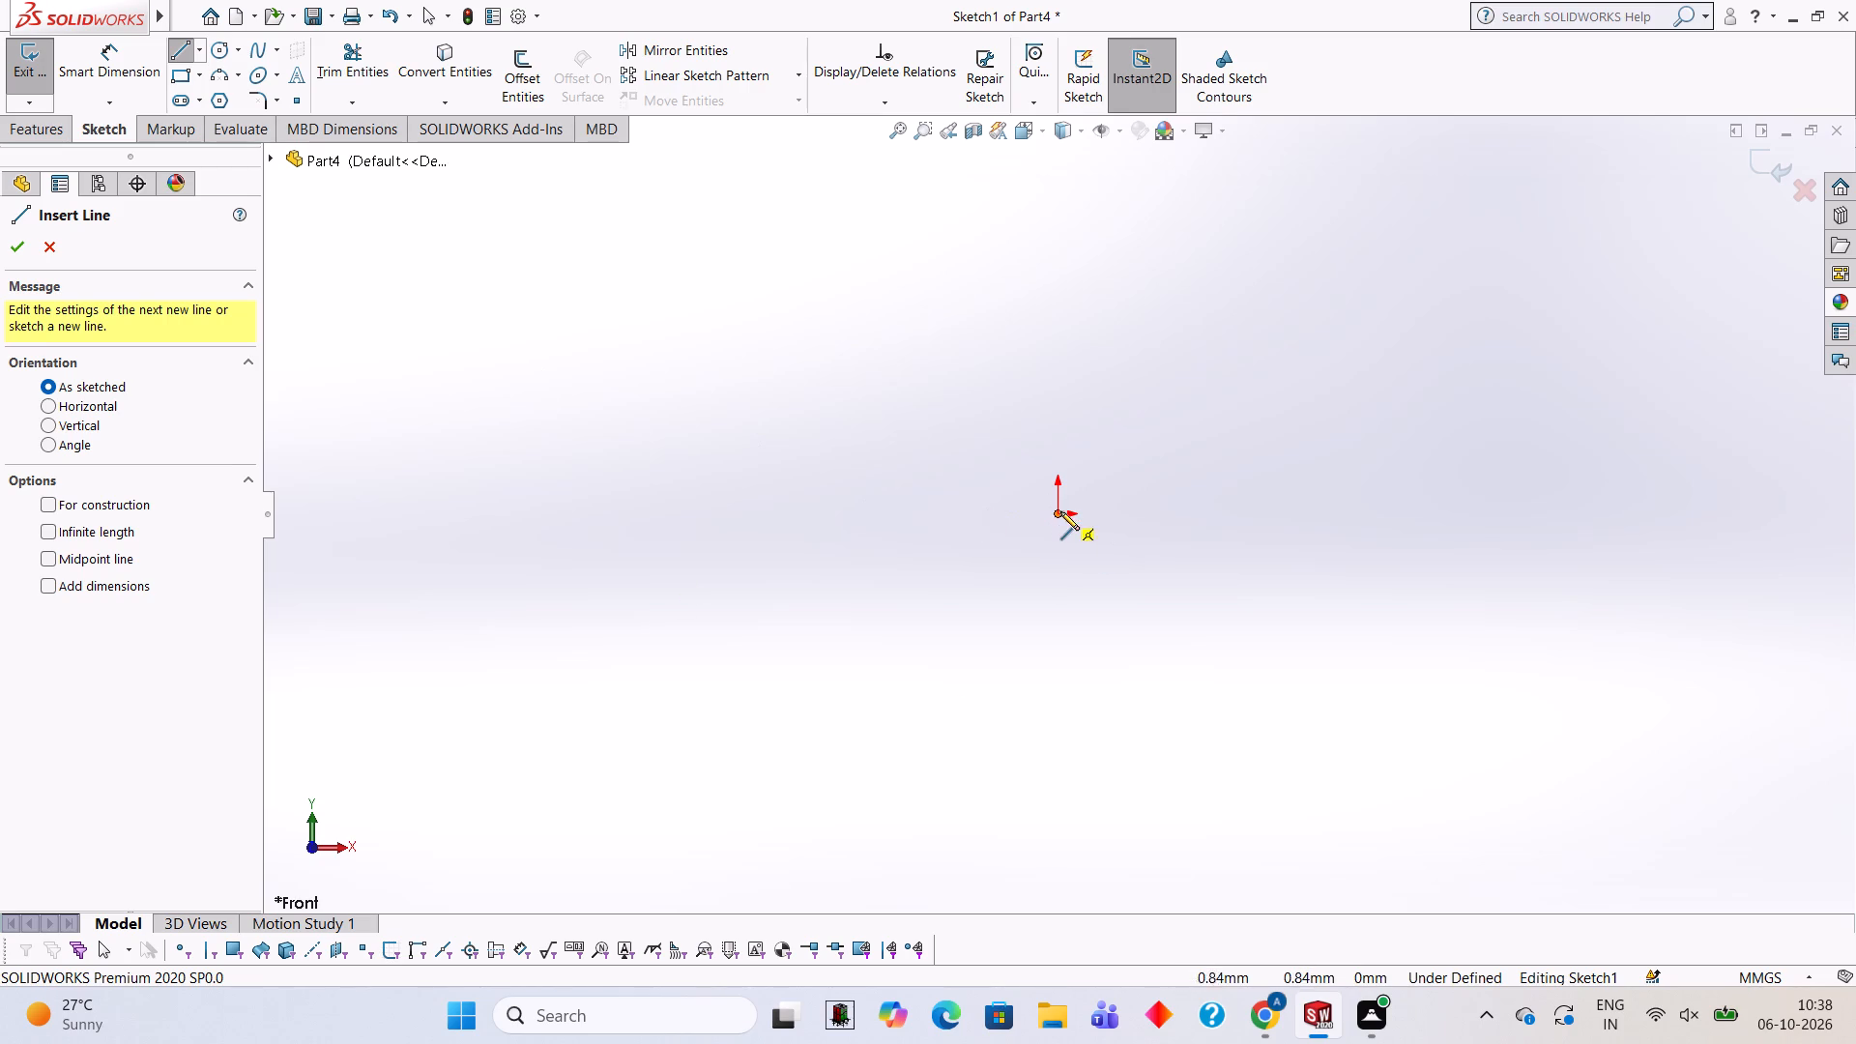
pyautogui.click(1058, 511)
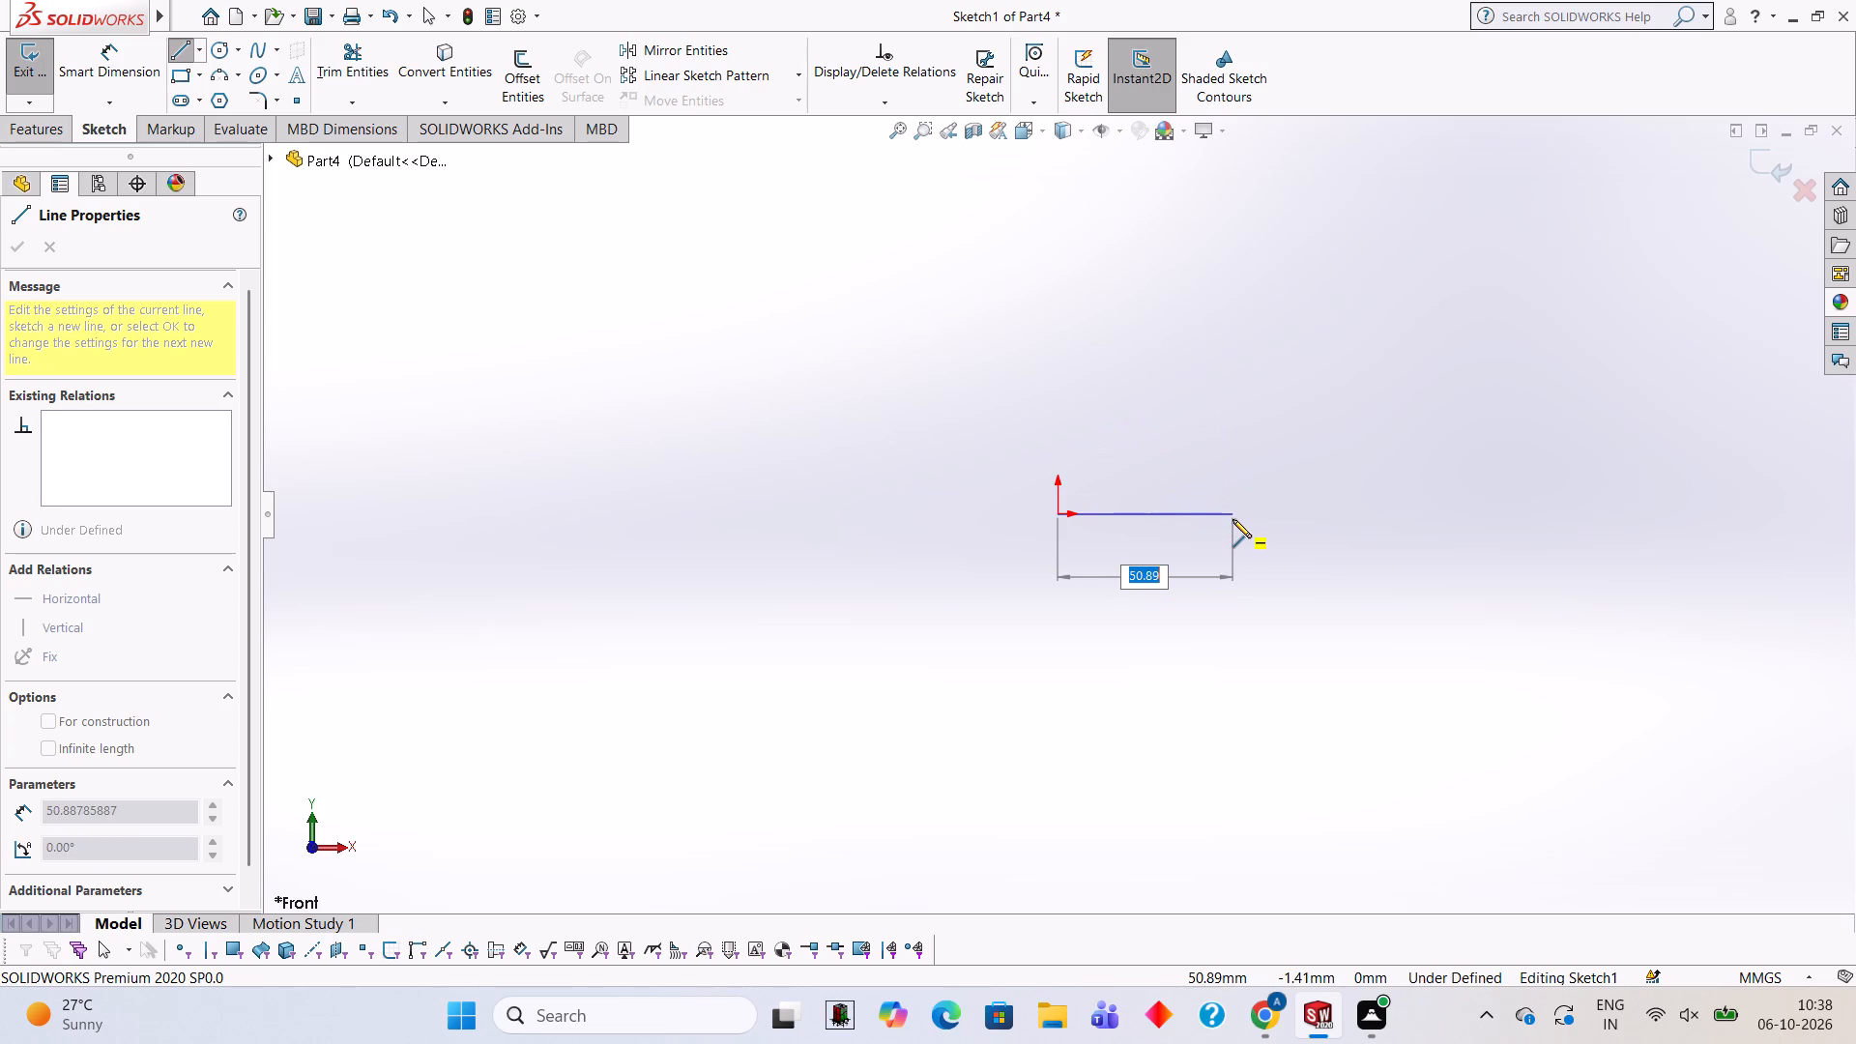
pyautogui.write('25')
pyautogui.press('Return')
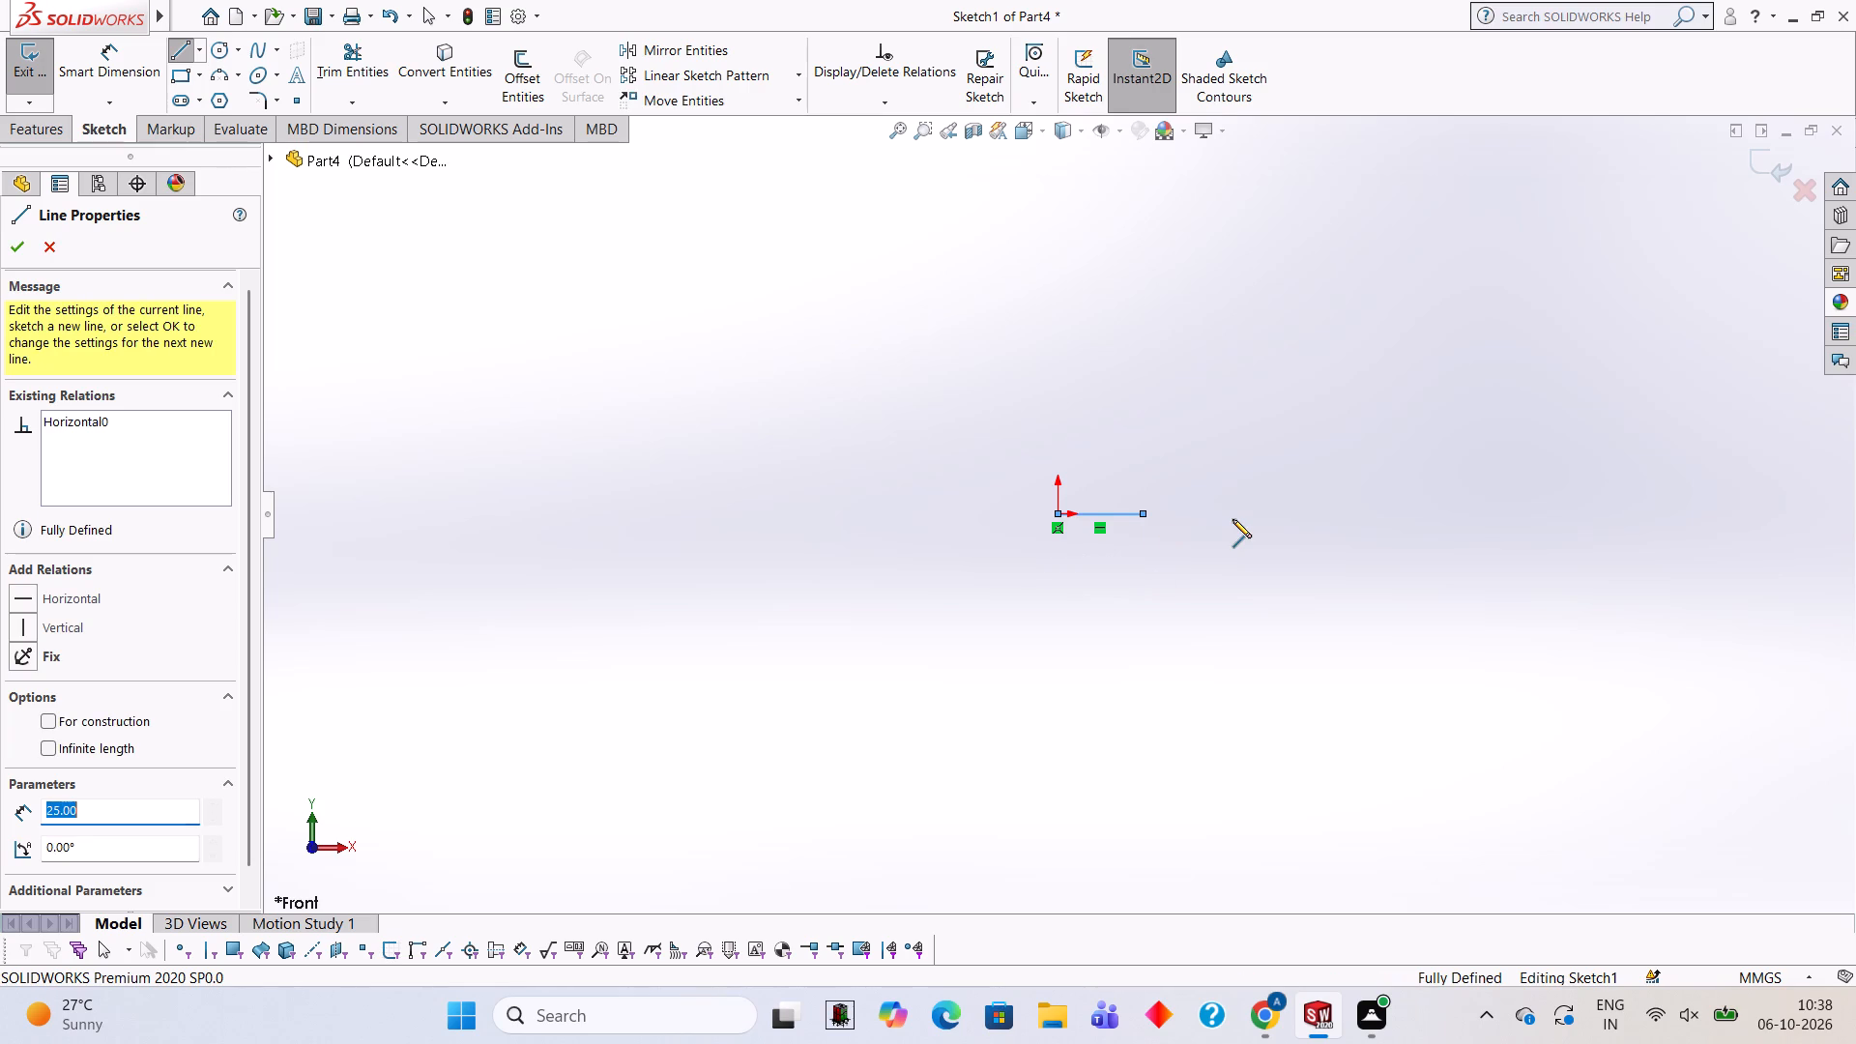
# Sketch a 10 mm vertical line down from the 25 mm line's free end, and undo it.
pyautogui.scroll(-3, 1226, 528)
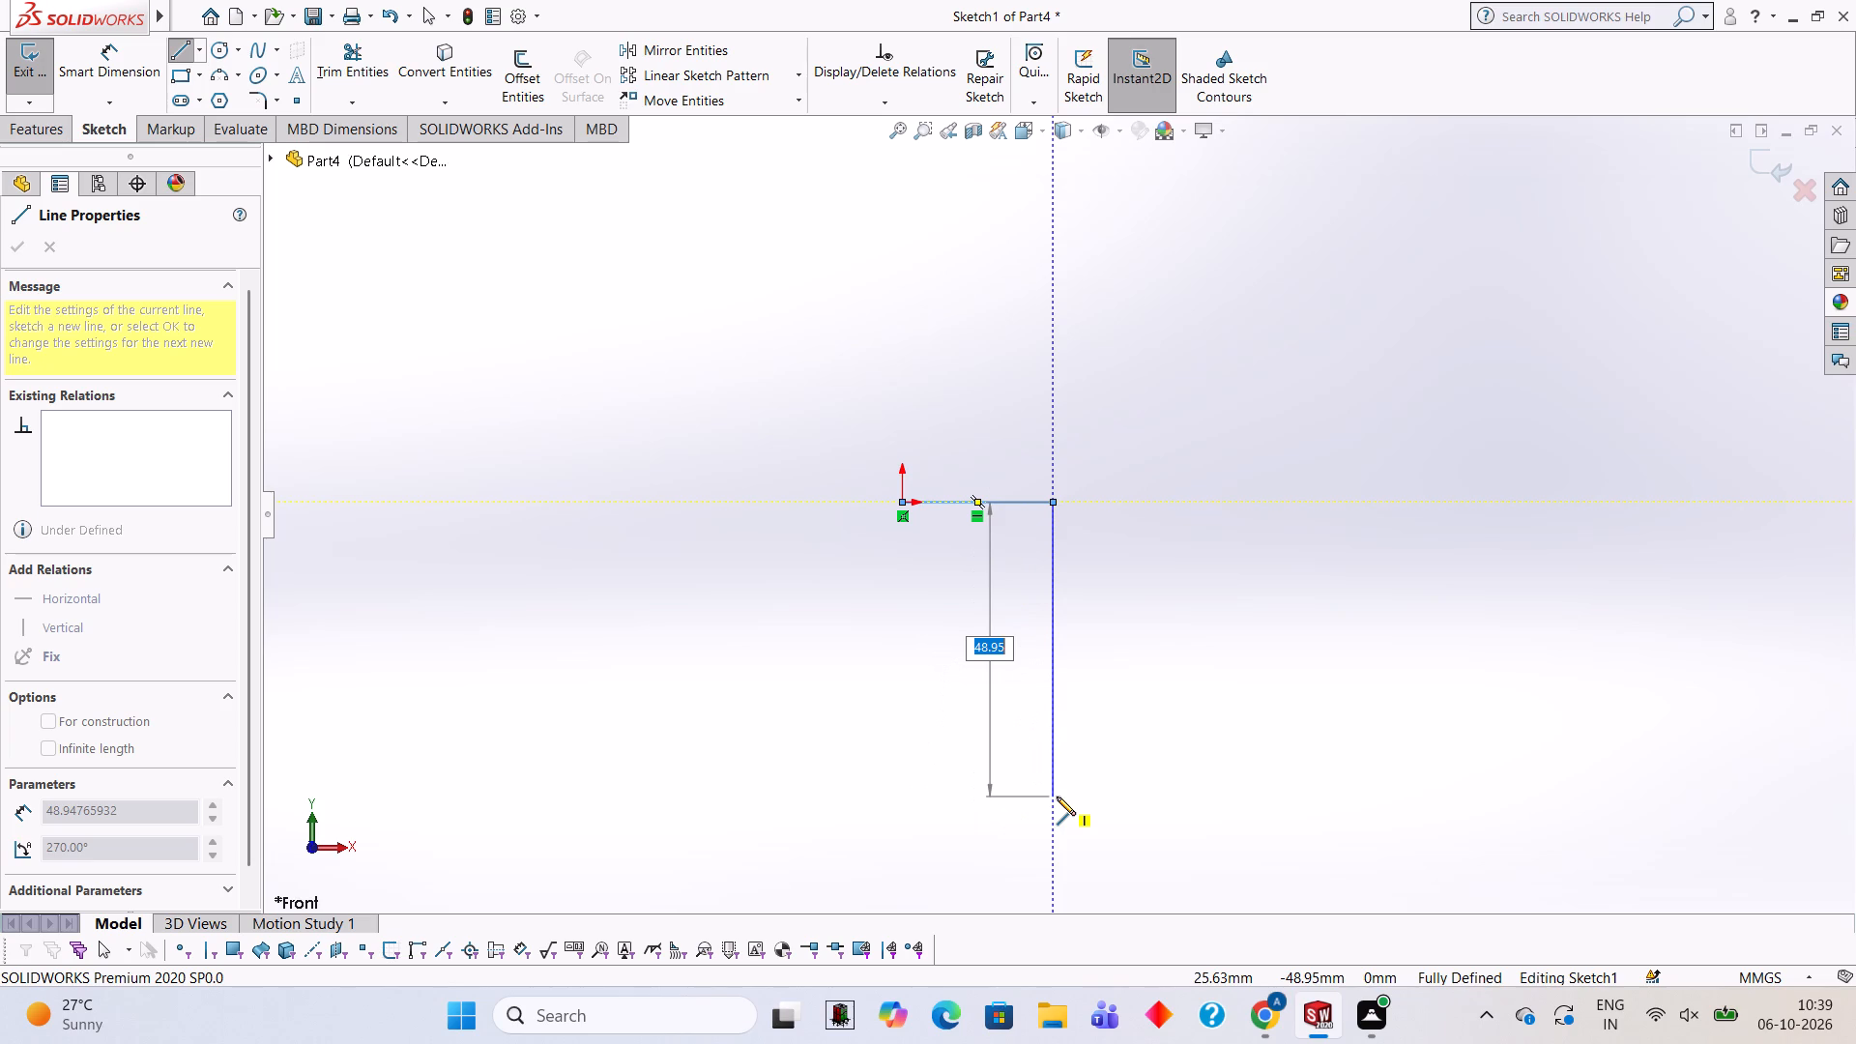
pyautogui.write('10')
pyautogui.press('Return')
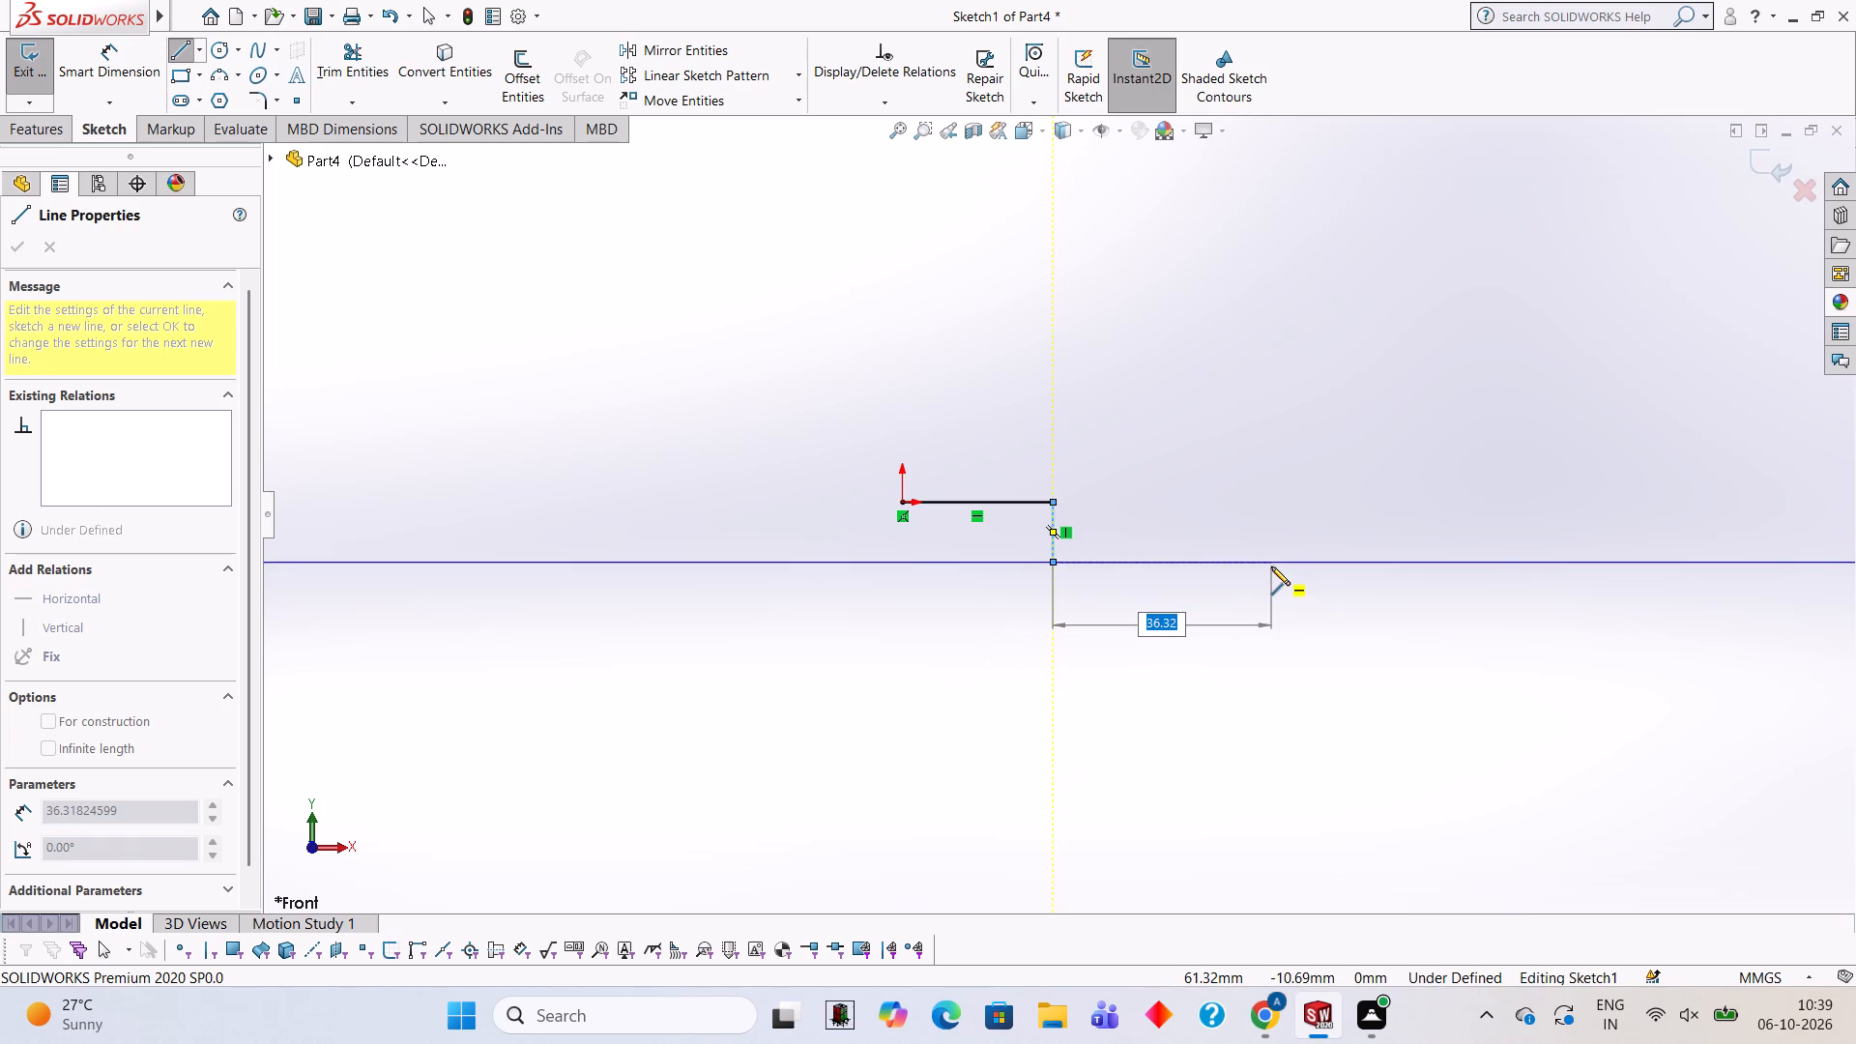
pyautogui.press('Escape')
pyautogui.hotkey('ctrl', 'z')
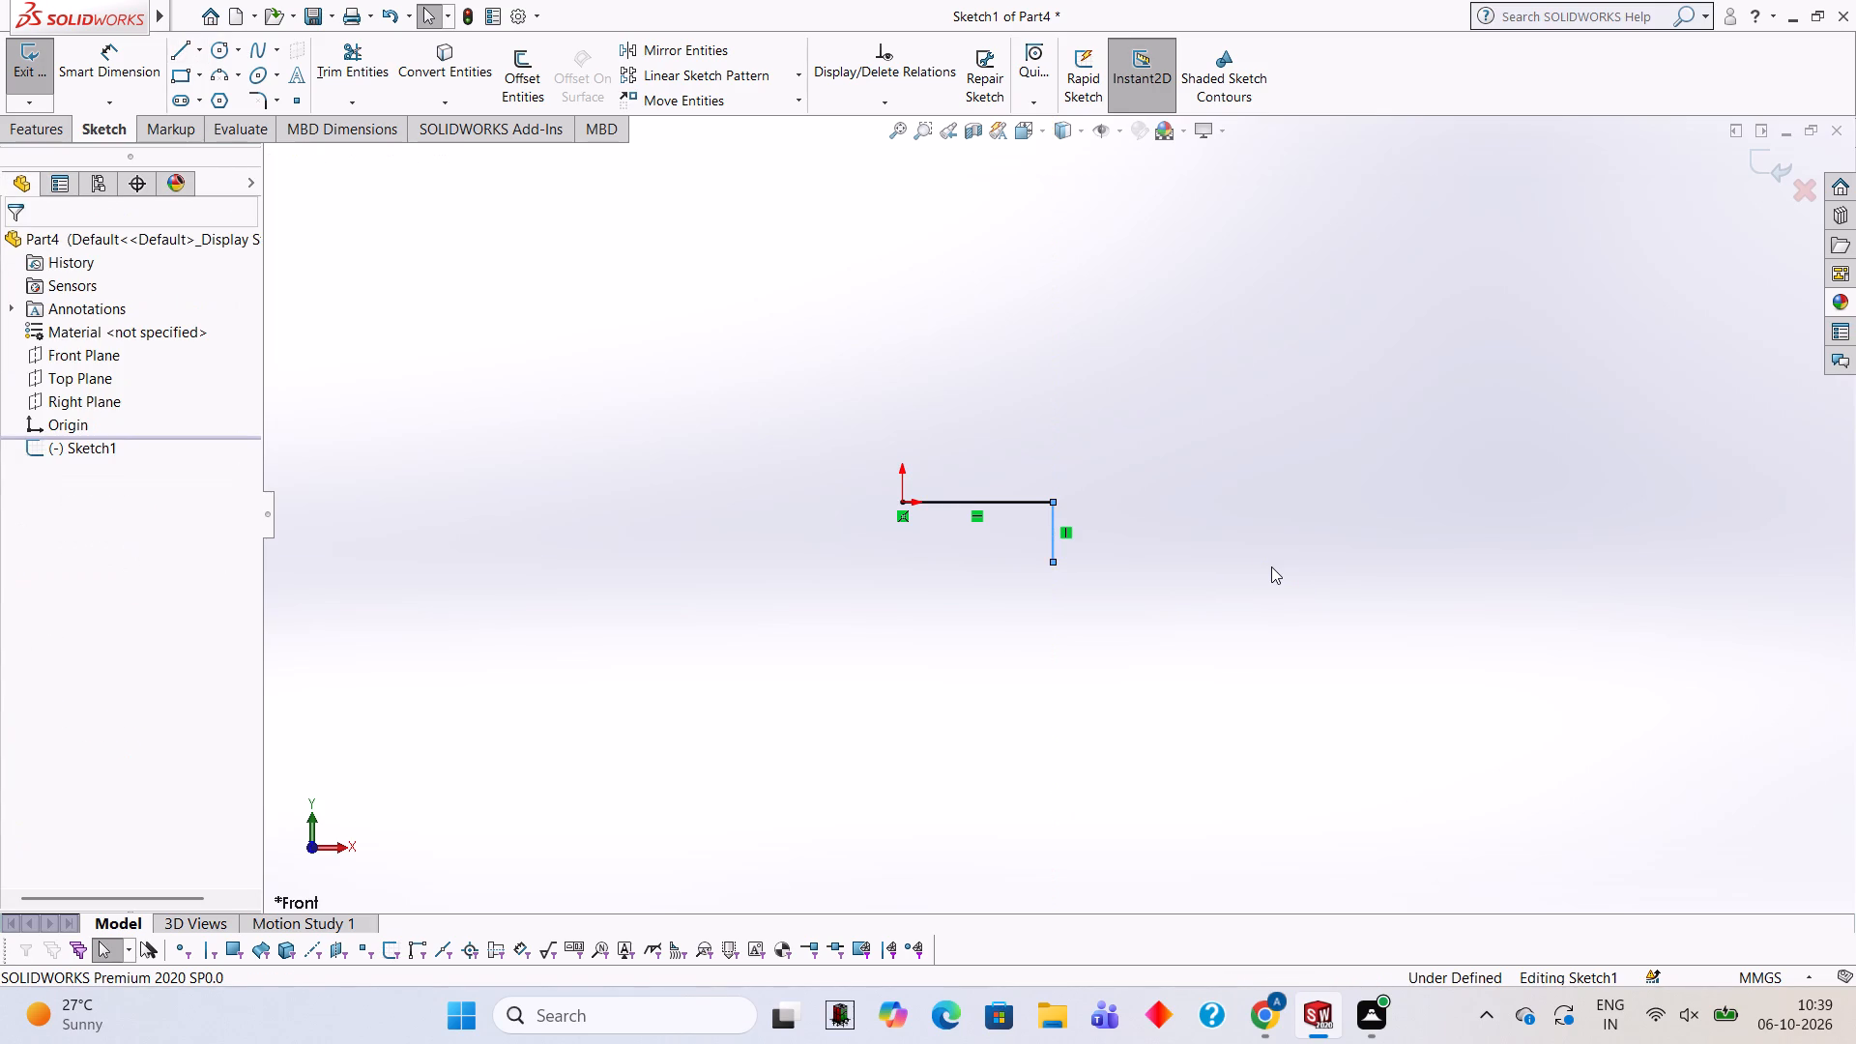
# From the 25 mm line's free end, sketch connected lines 10 mm down, 10 mm right and 20 mm up.
pyautogui.click(178, 43)
pyautogui.click(1049, 506)
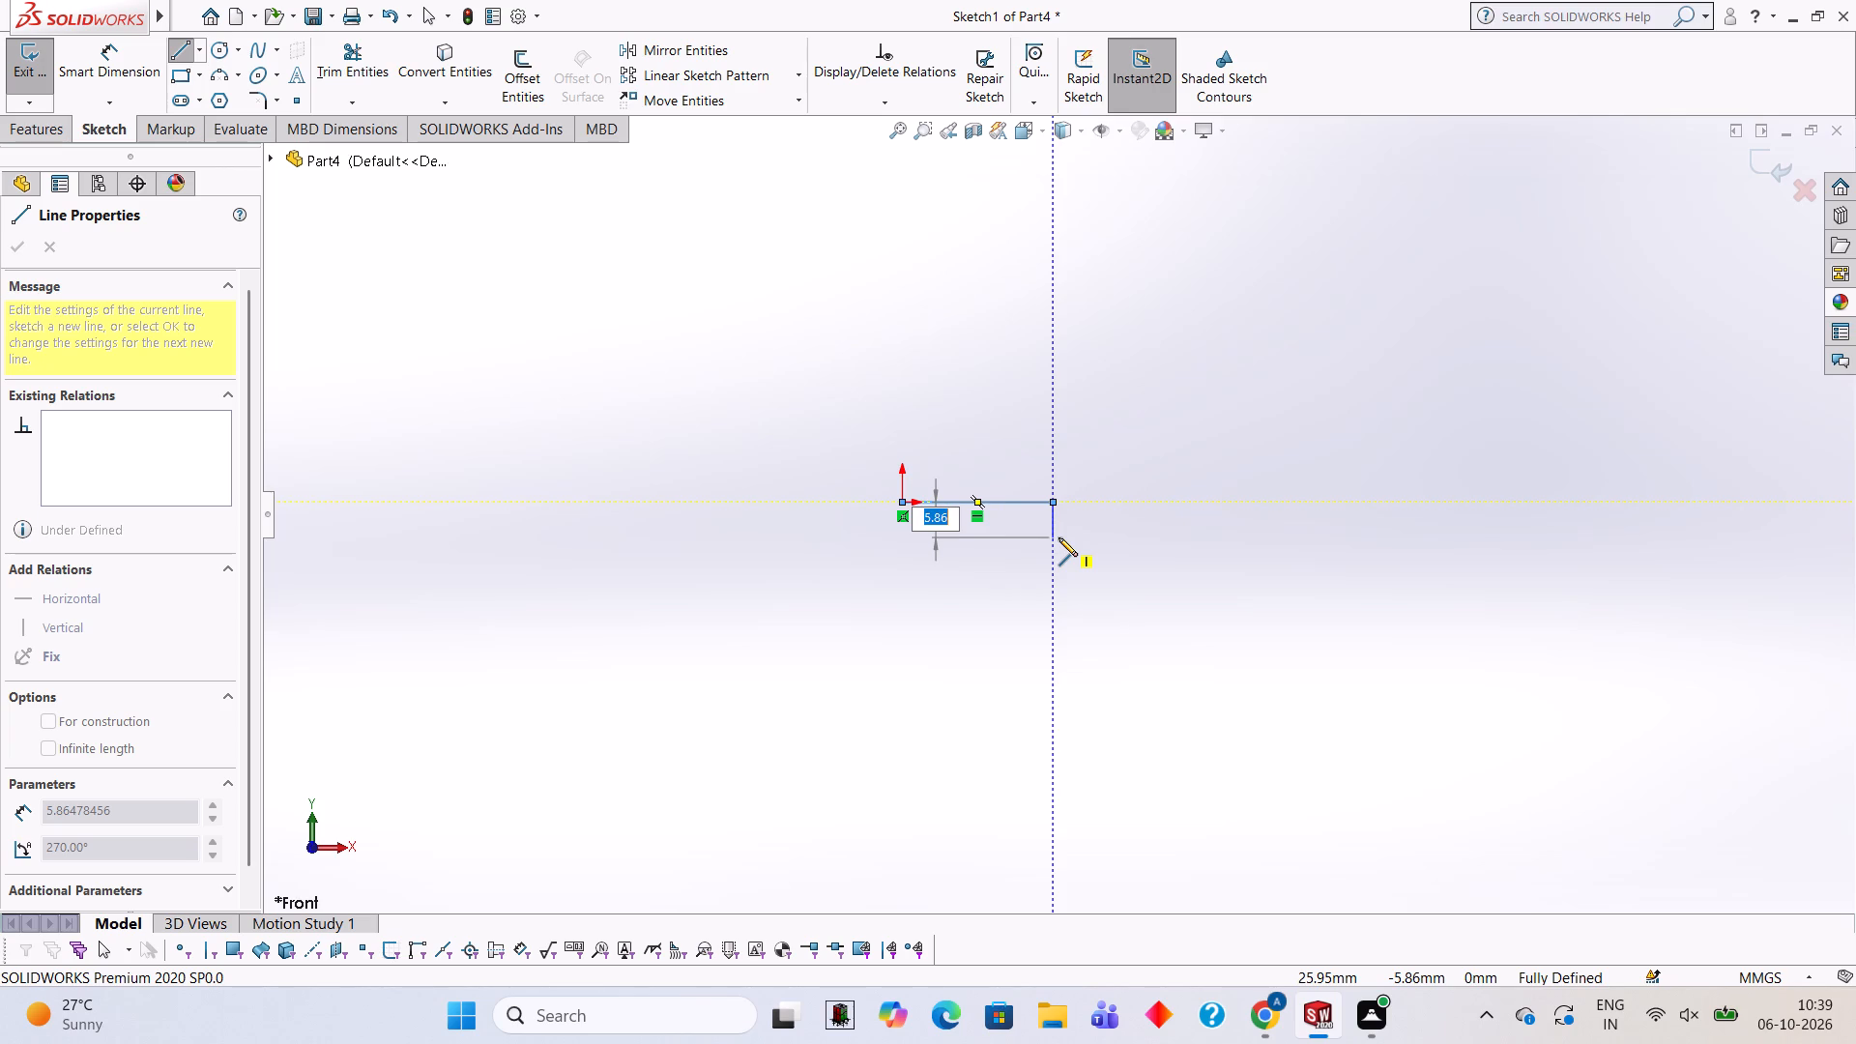
pyautogui.write('10')
pyautogui.press('Return')
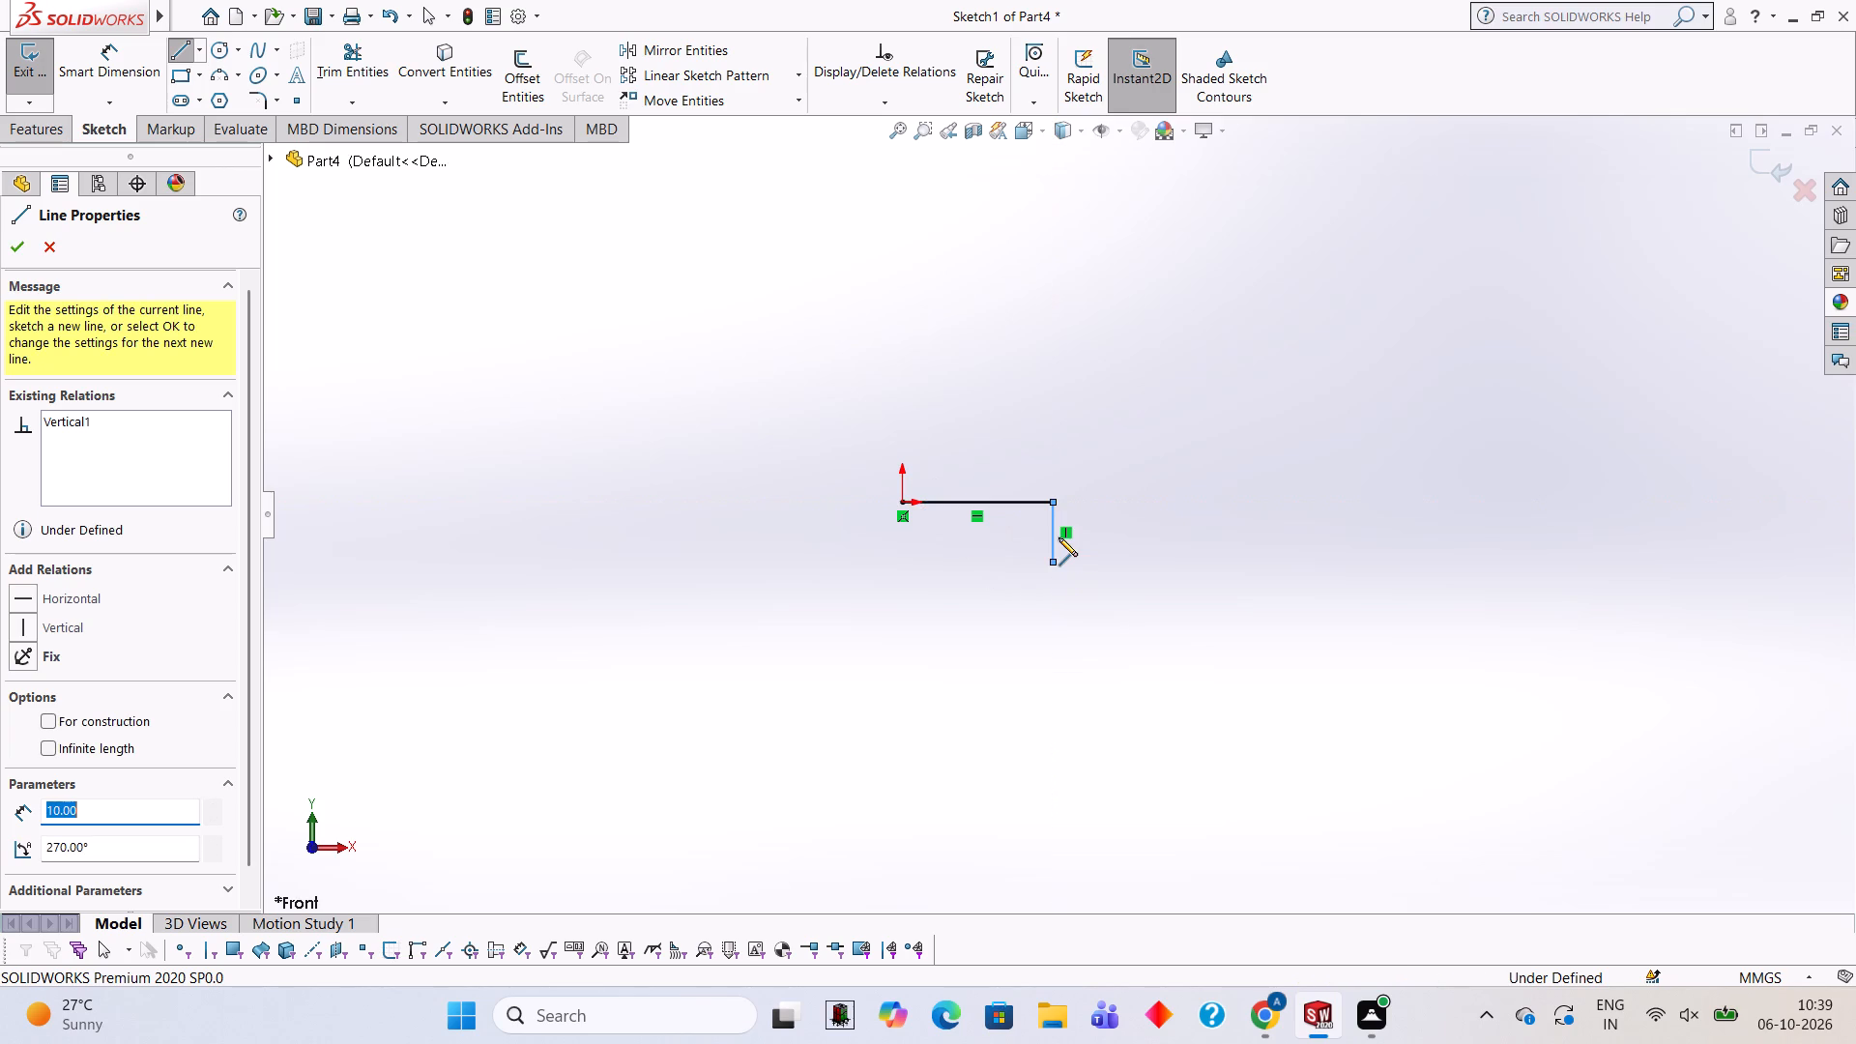
pyautogui.write('10')
pyautogui.press('Return')
pyautogui.scroll(-3, 1101, 401)
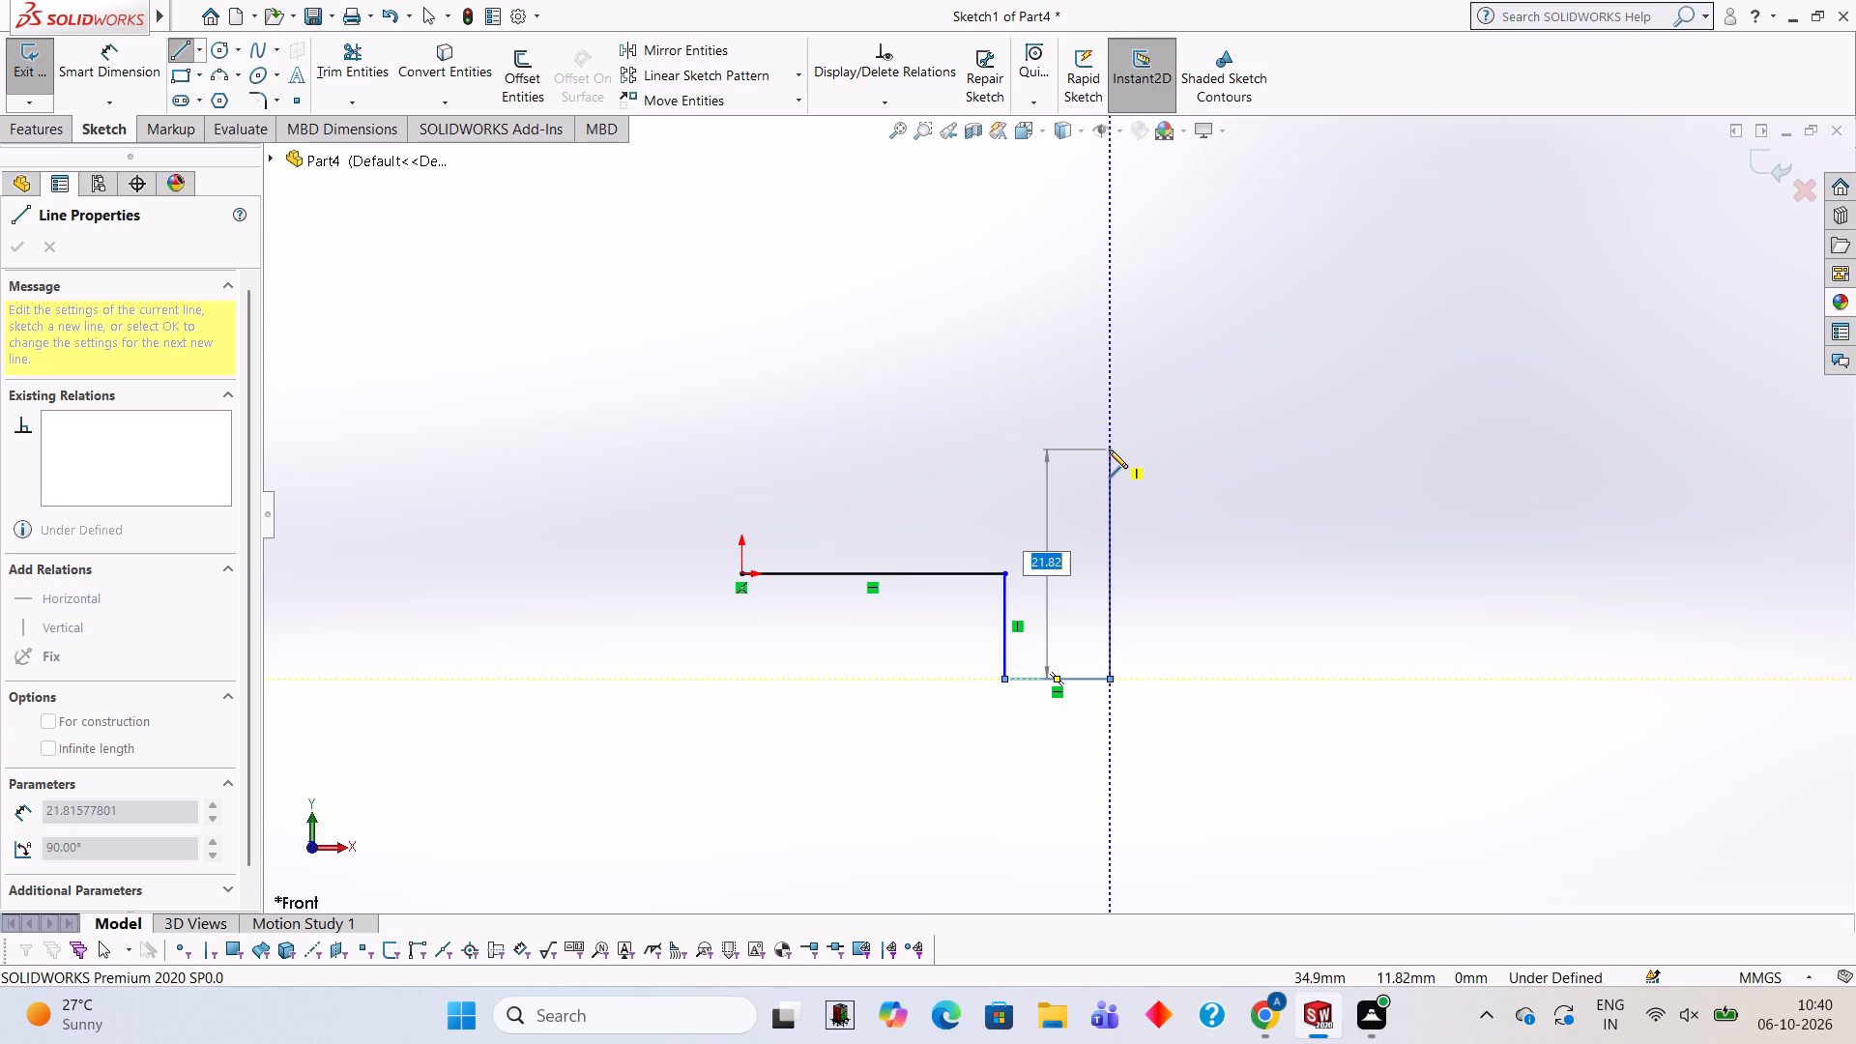
pyautogui.write('20')
pyautogui.press('Return')
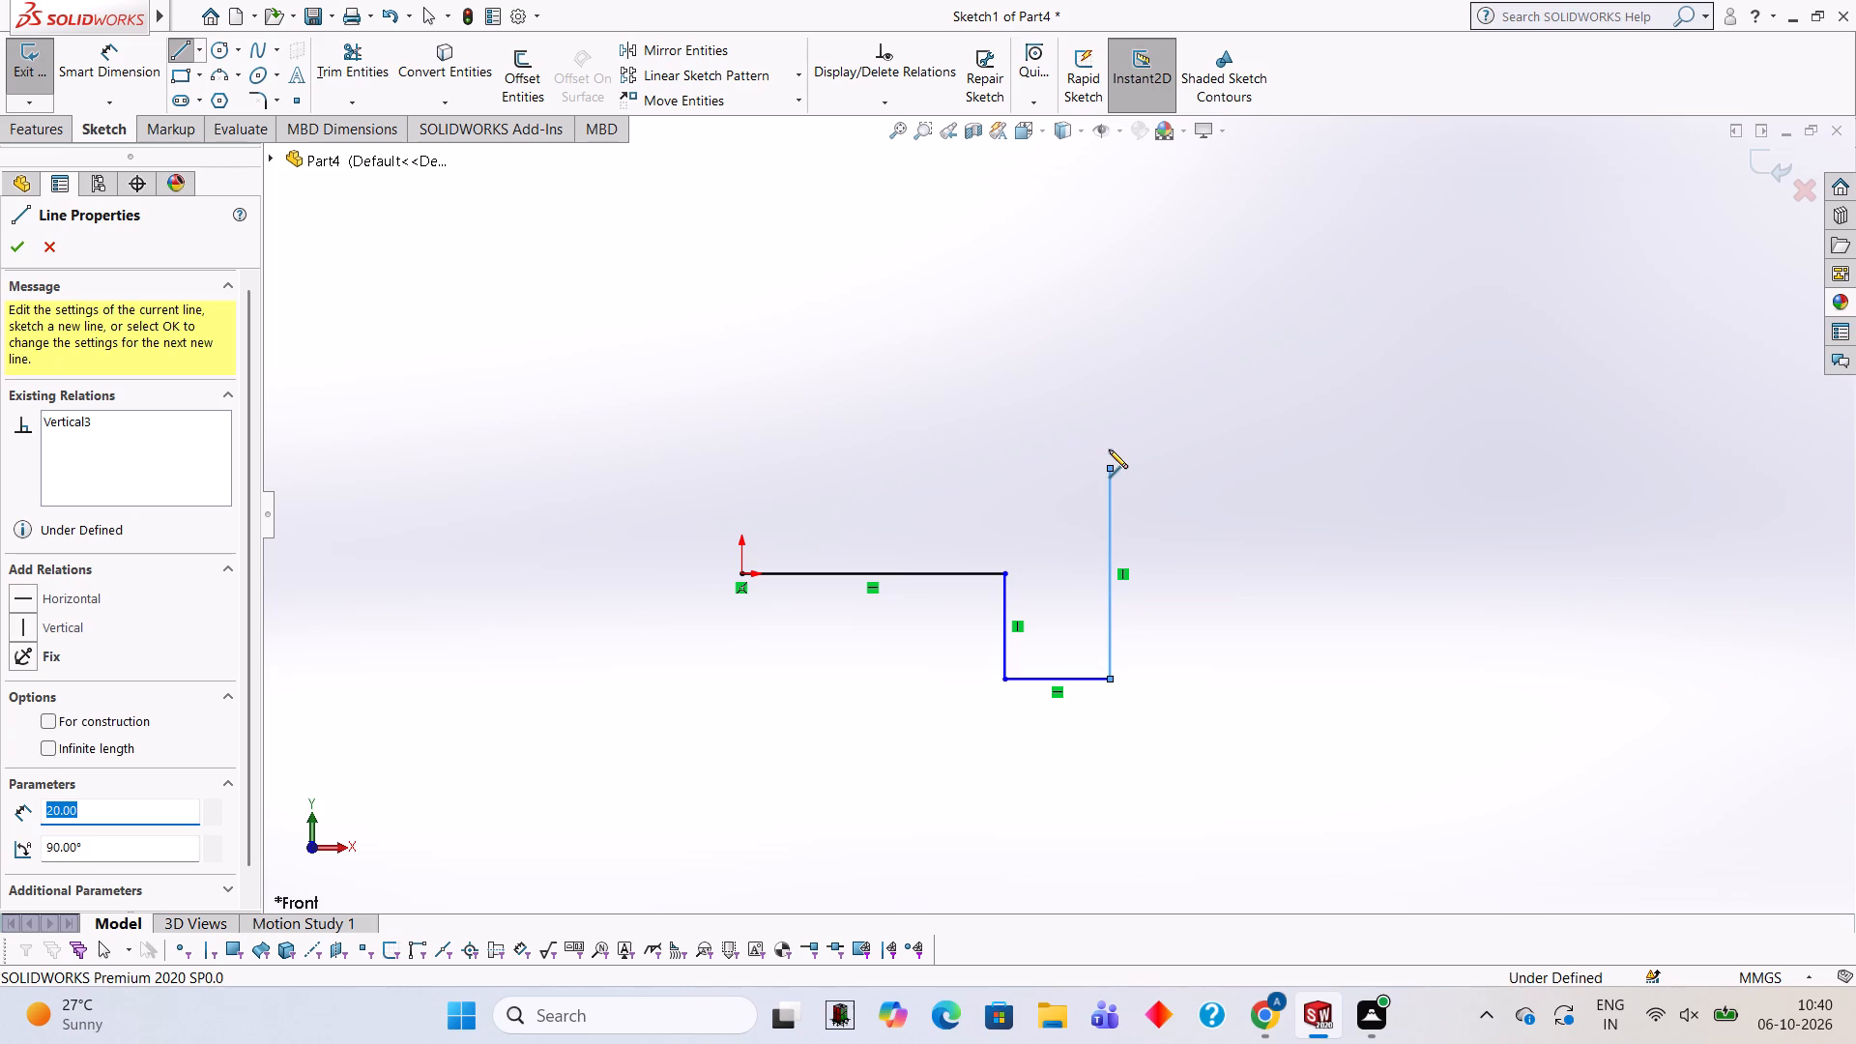
# Continue the profile with a 40 mm horizontal line to the right and a 20 mm vertical line down.
pyautogui.scroll(8, 1109, 449)
pyautogui.scroll(-3, 1109, 449)
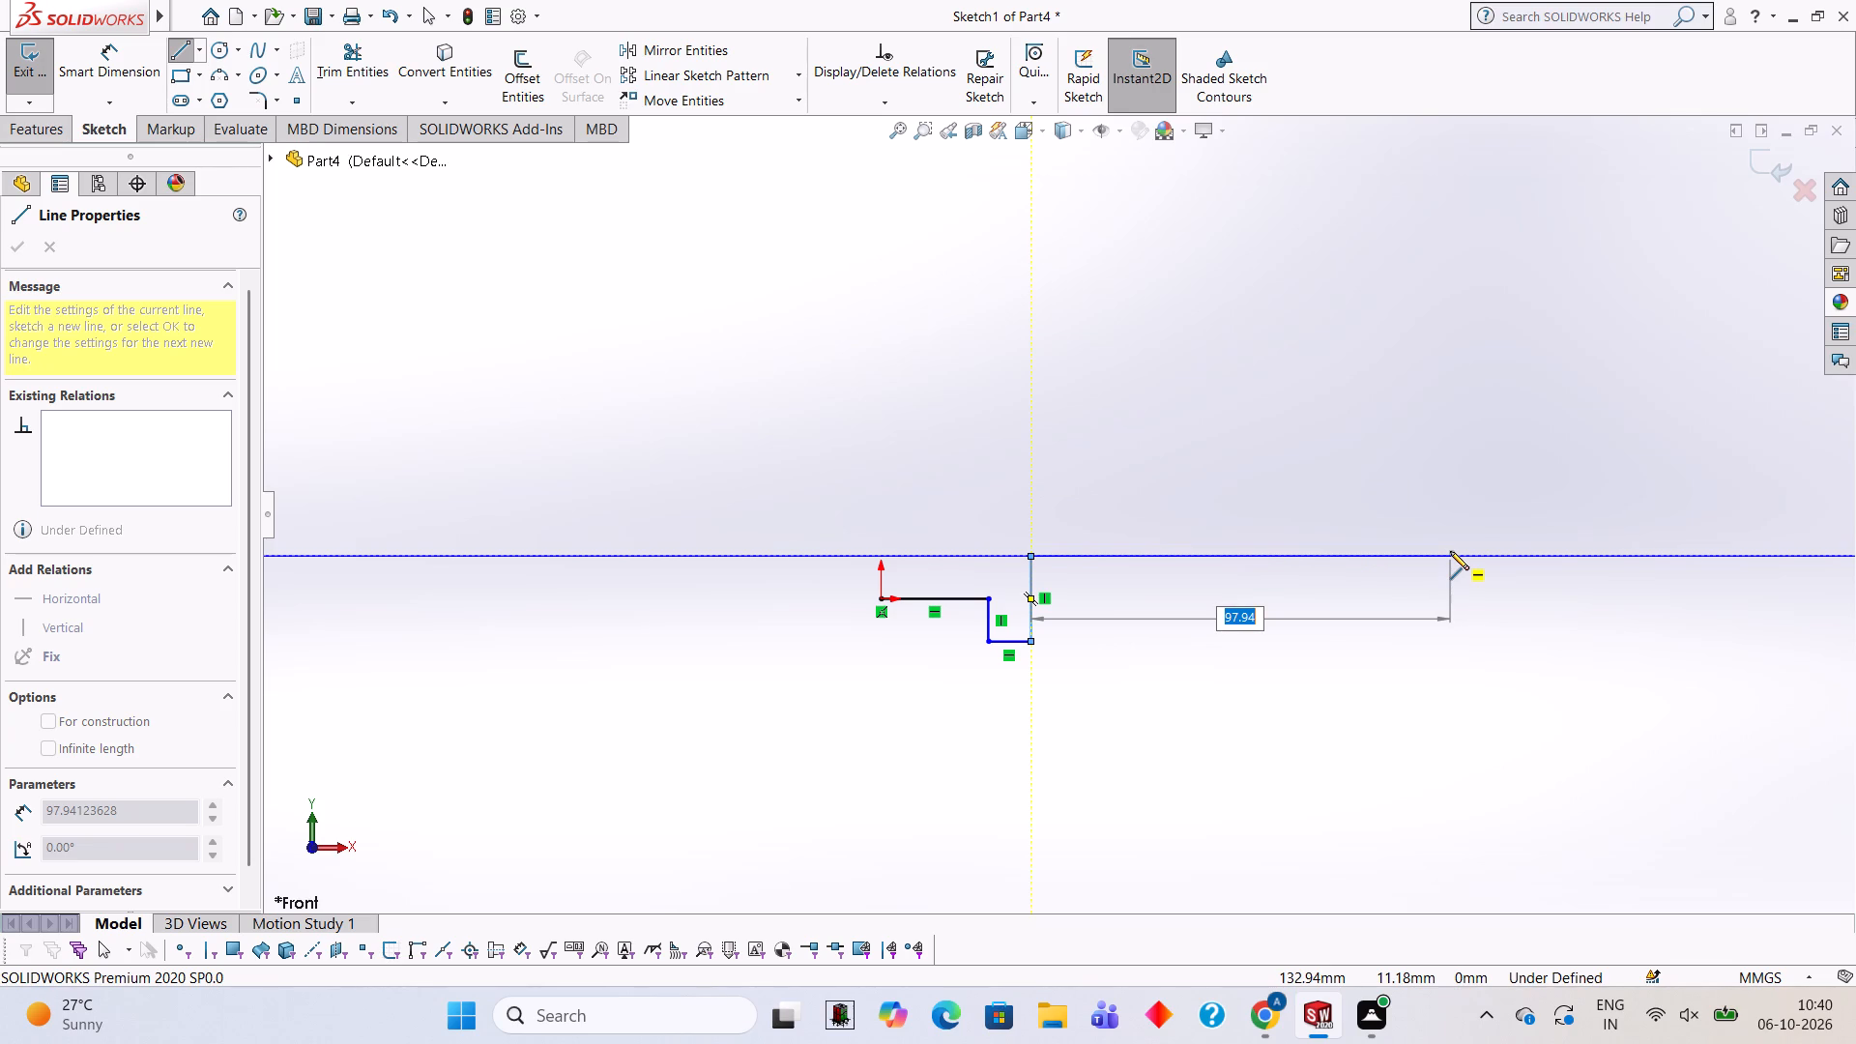
pyautogui.write('40')
pyautogui.press('Return')
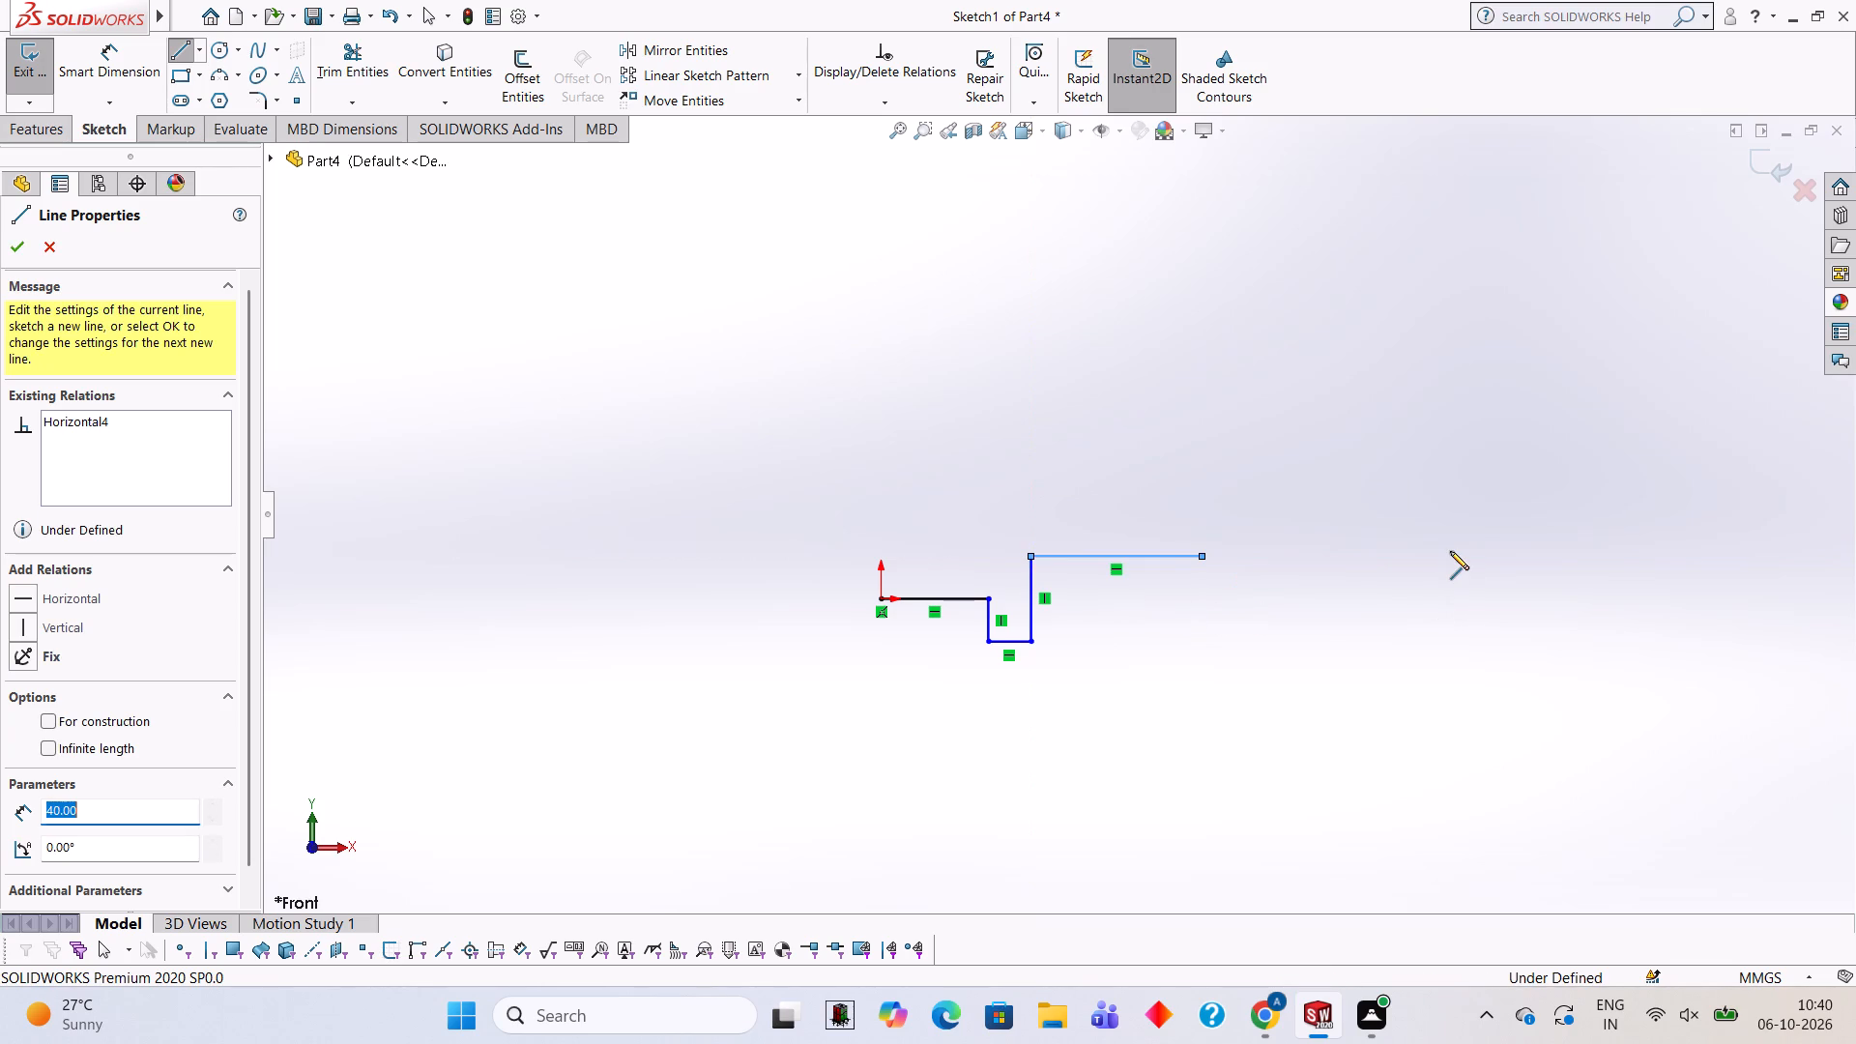
pyautogui.scroll(-1, 1262, 428)
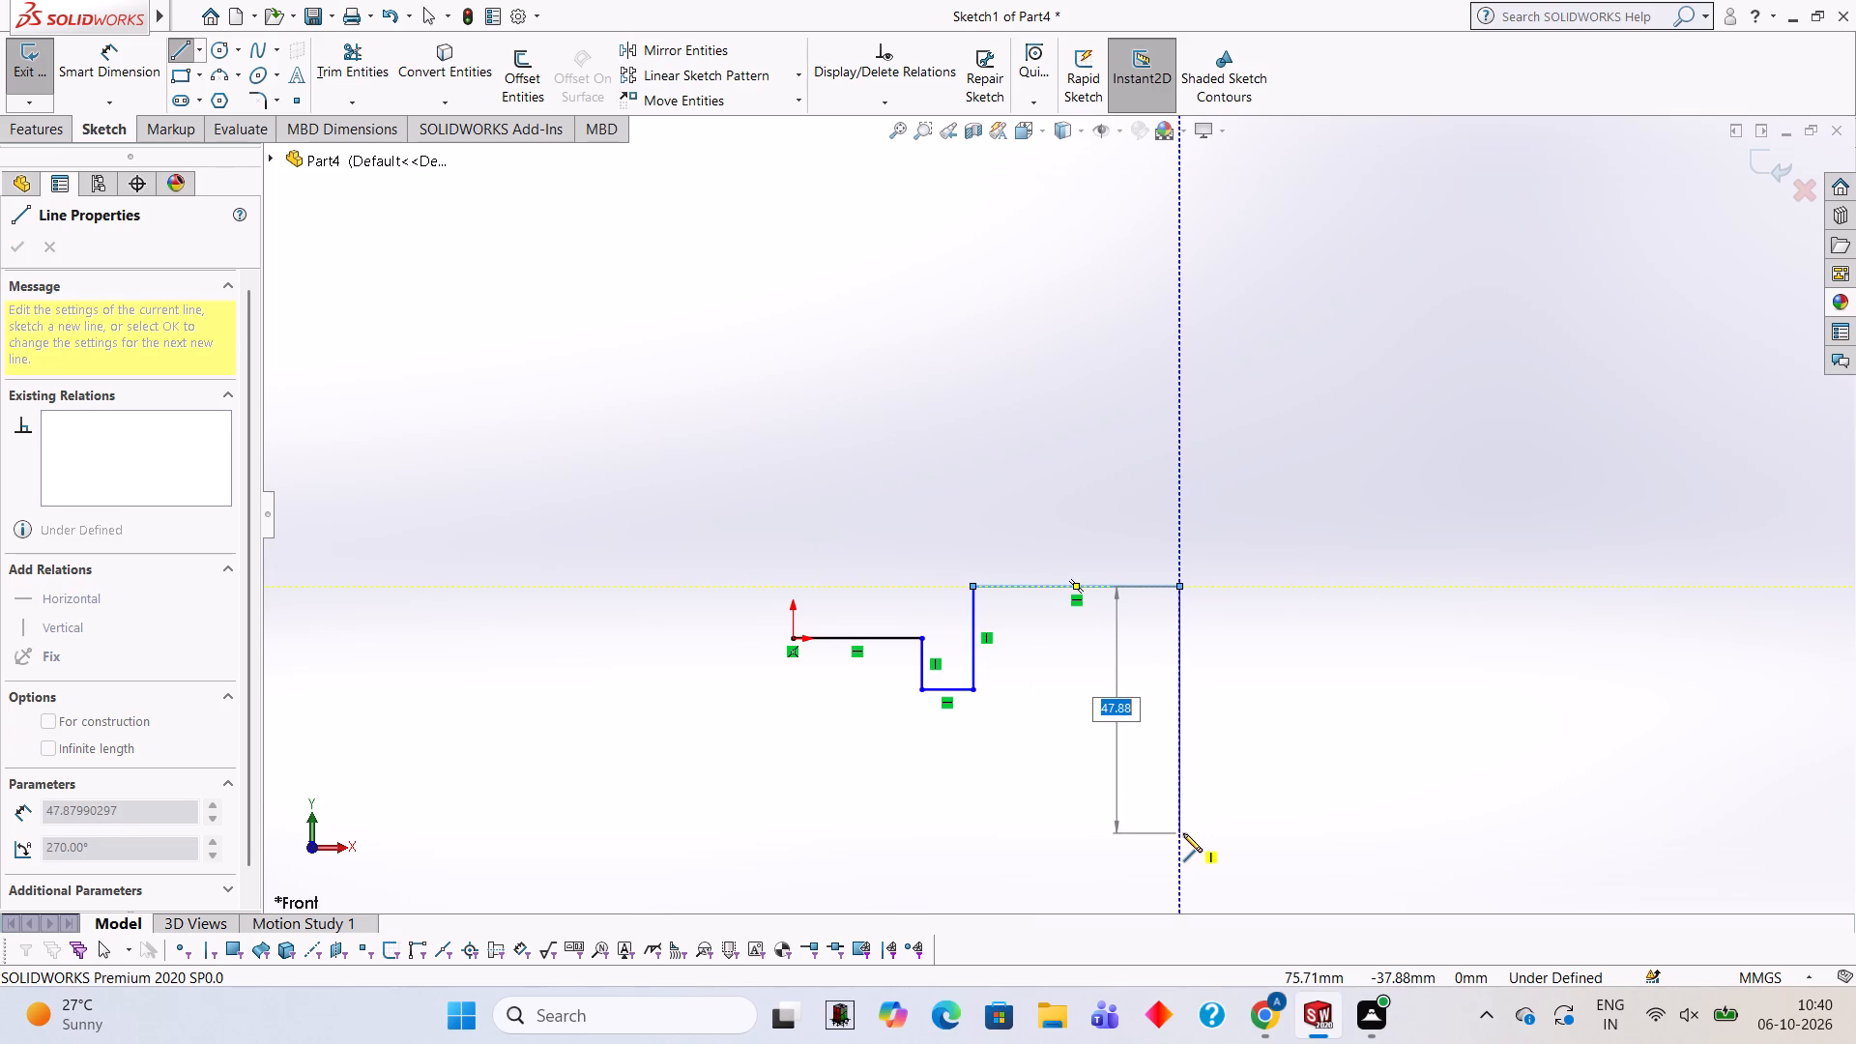
pyautogui.write('20')
pyautogui.press('Return')
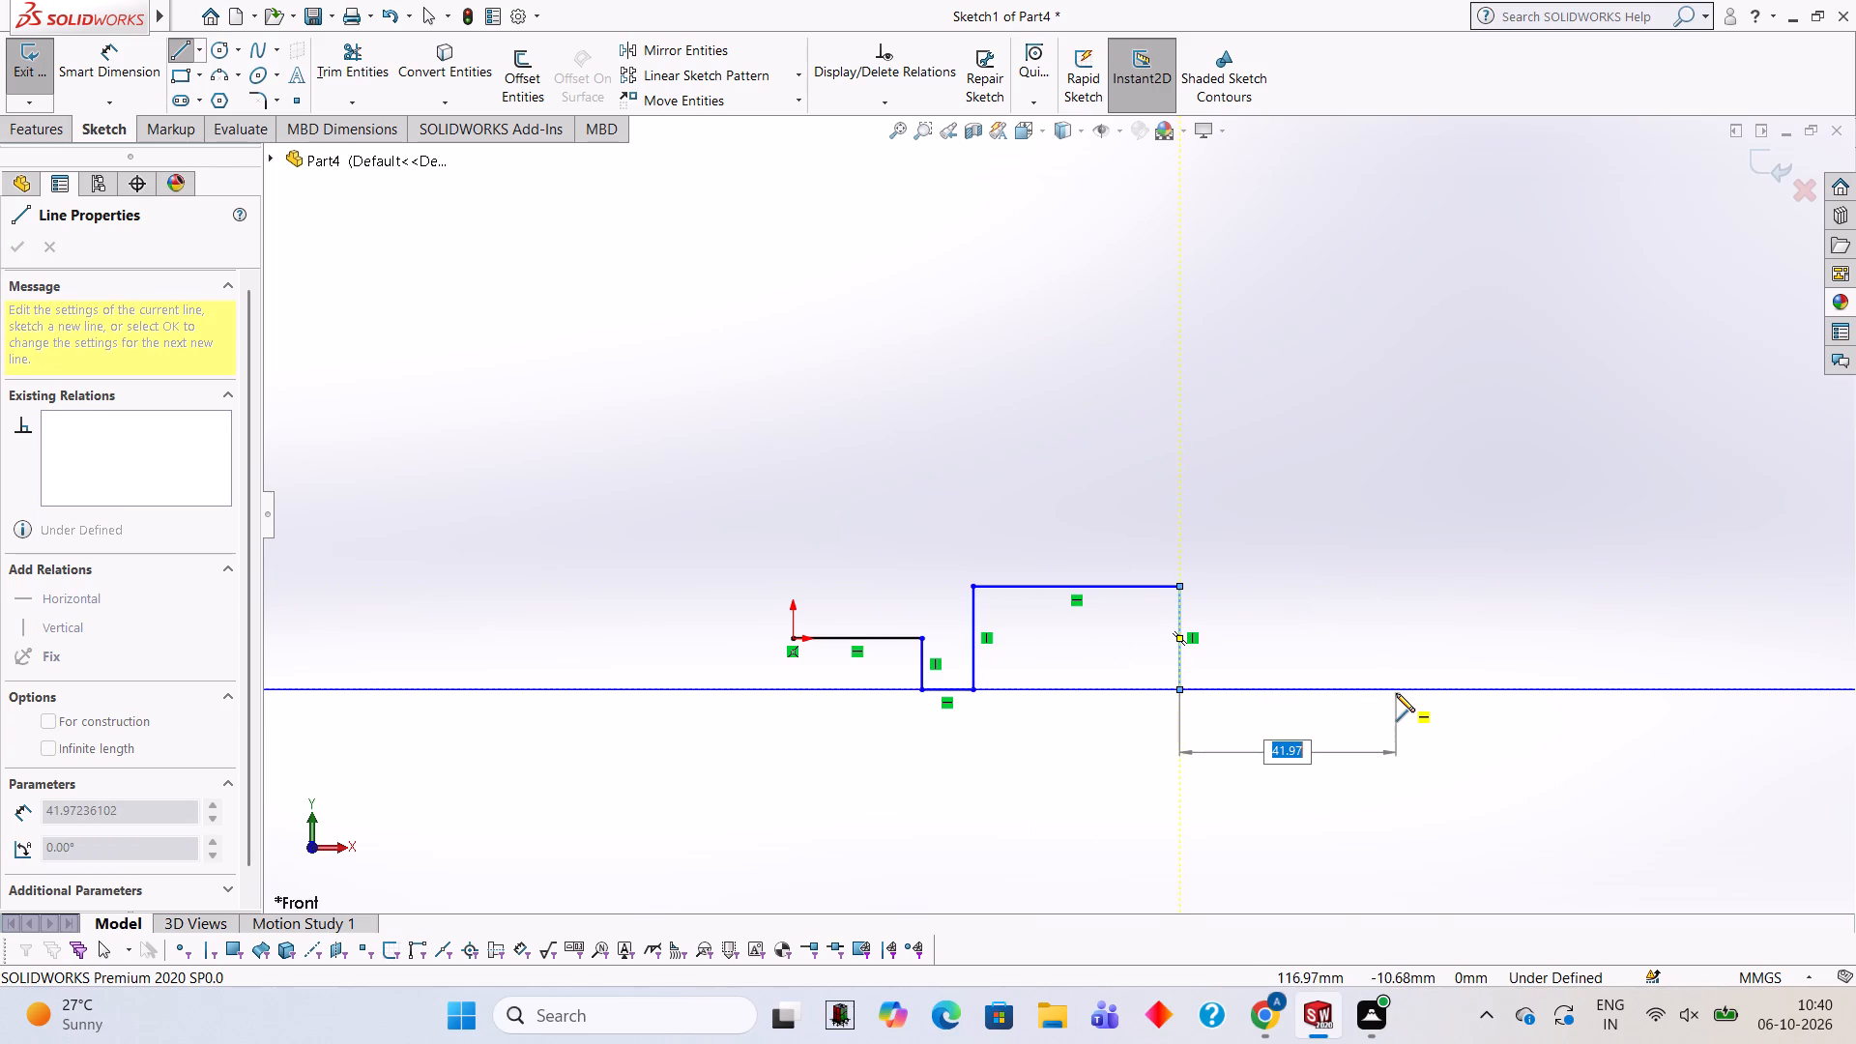
# Continue the profile with lines 10 mm right, 10 mm up, 25 mm right and 10 mm up, and end the chain.
pyautogui.write('10')
pyautogui.press('Return')
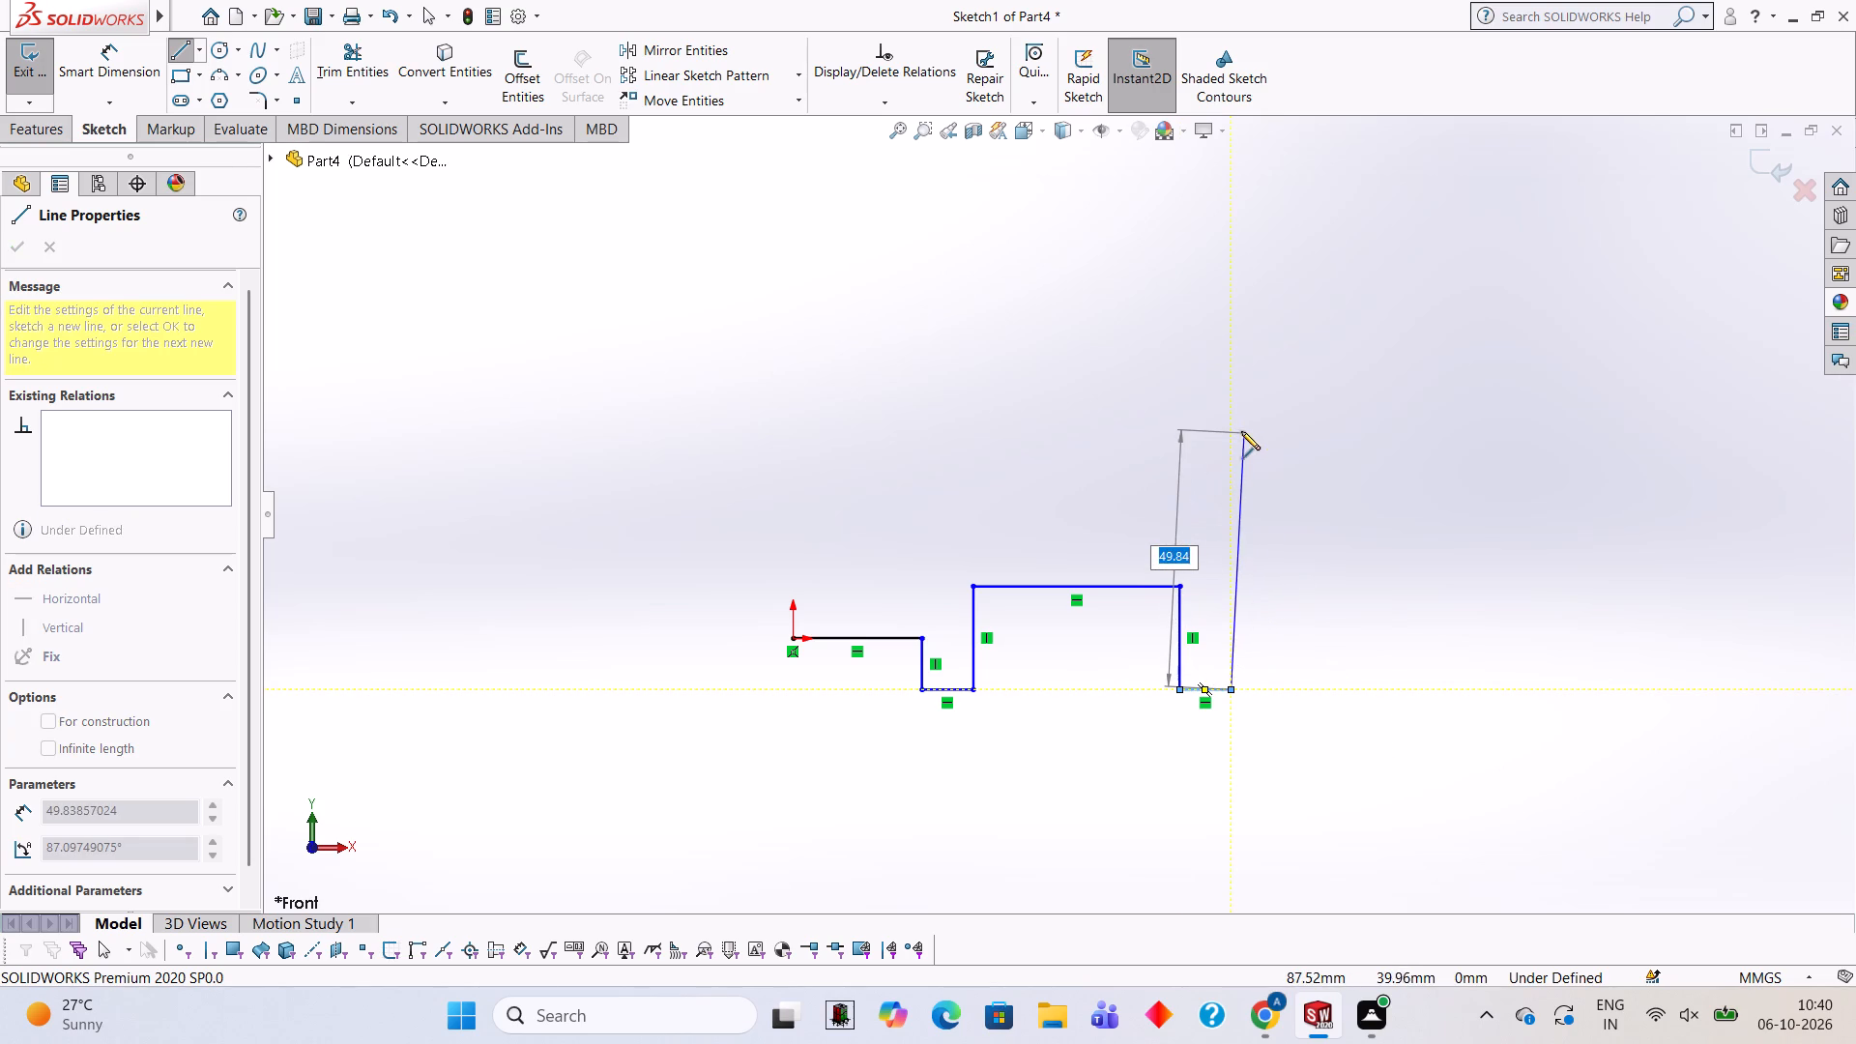
pyautogui.write('10')
pyautogui.press('Return')
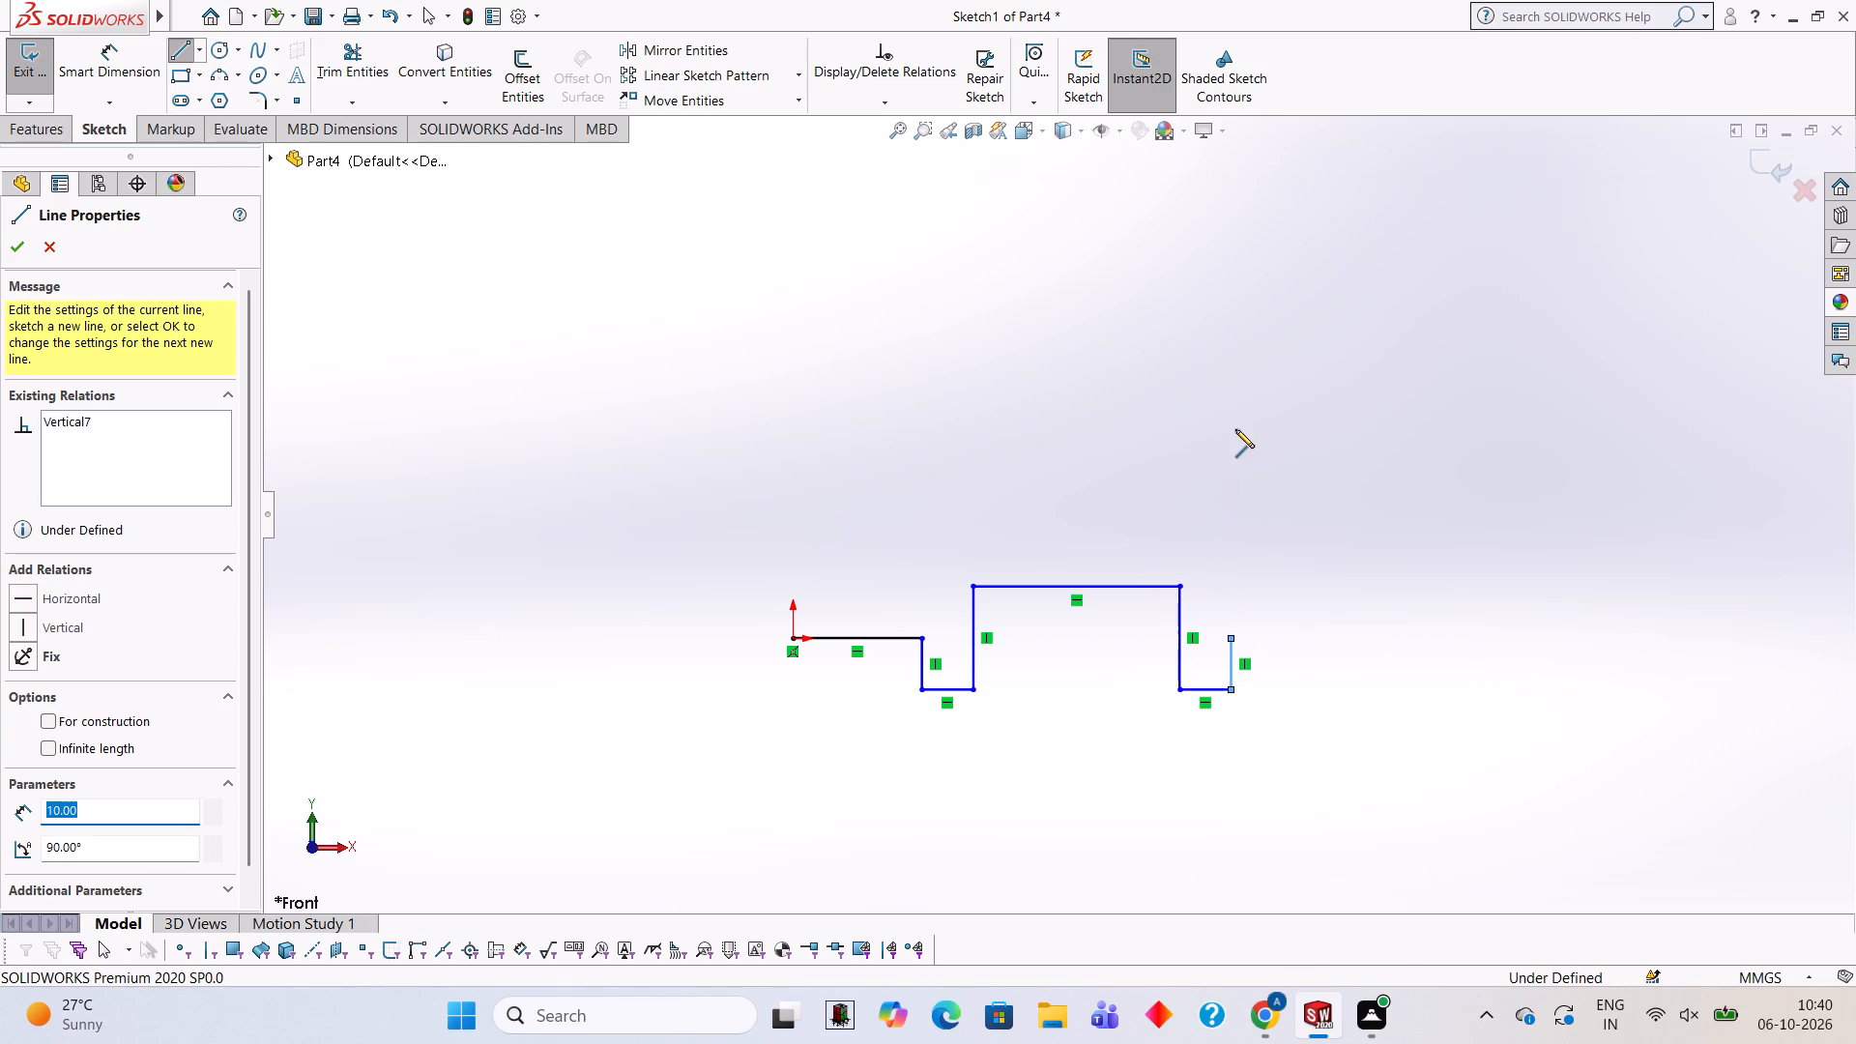
pyautogui.write('25')
pyautogui.press('Return')
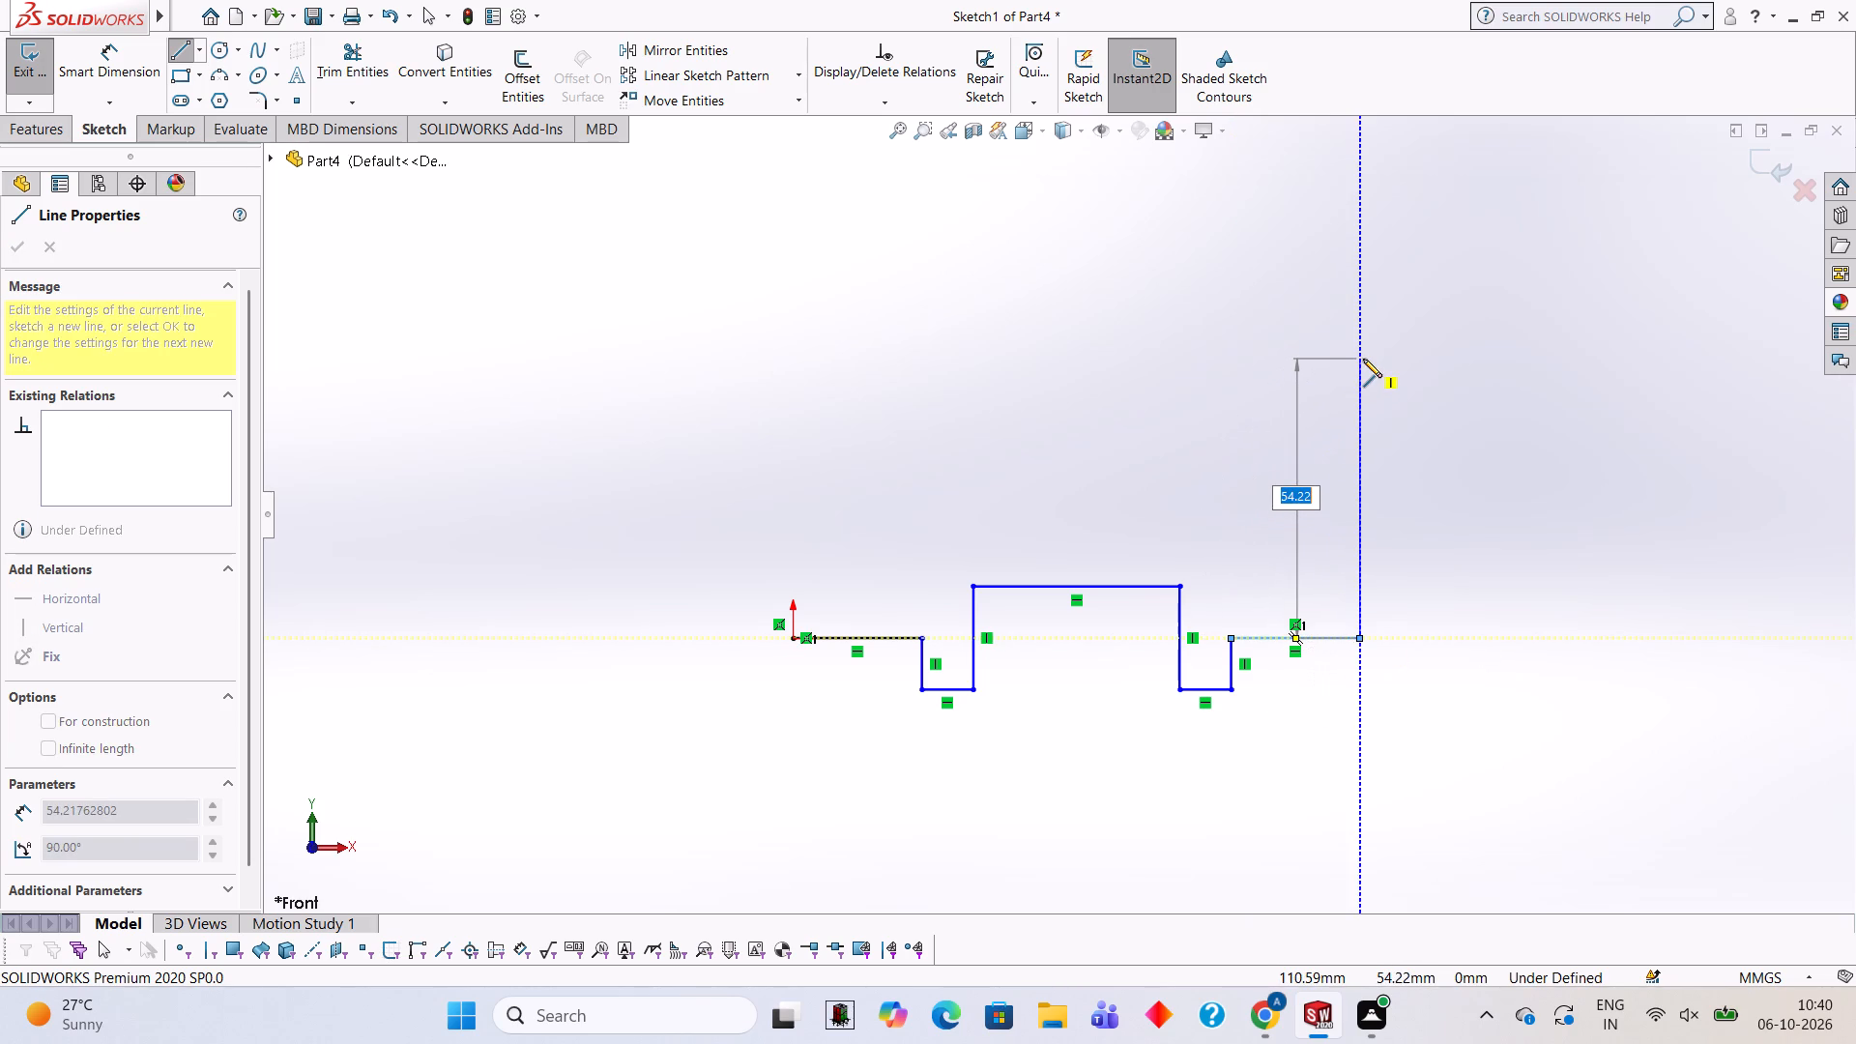
pyautogui.write('10')
pyautogui.press('Return')
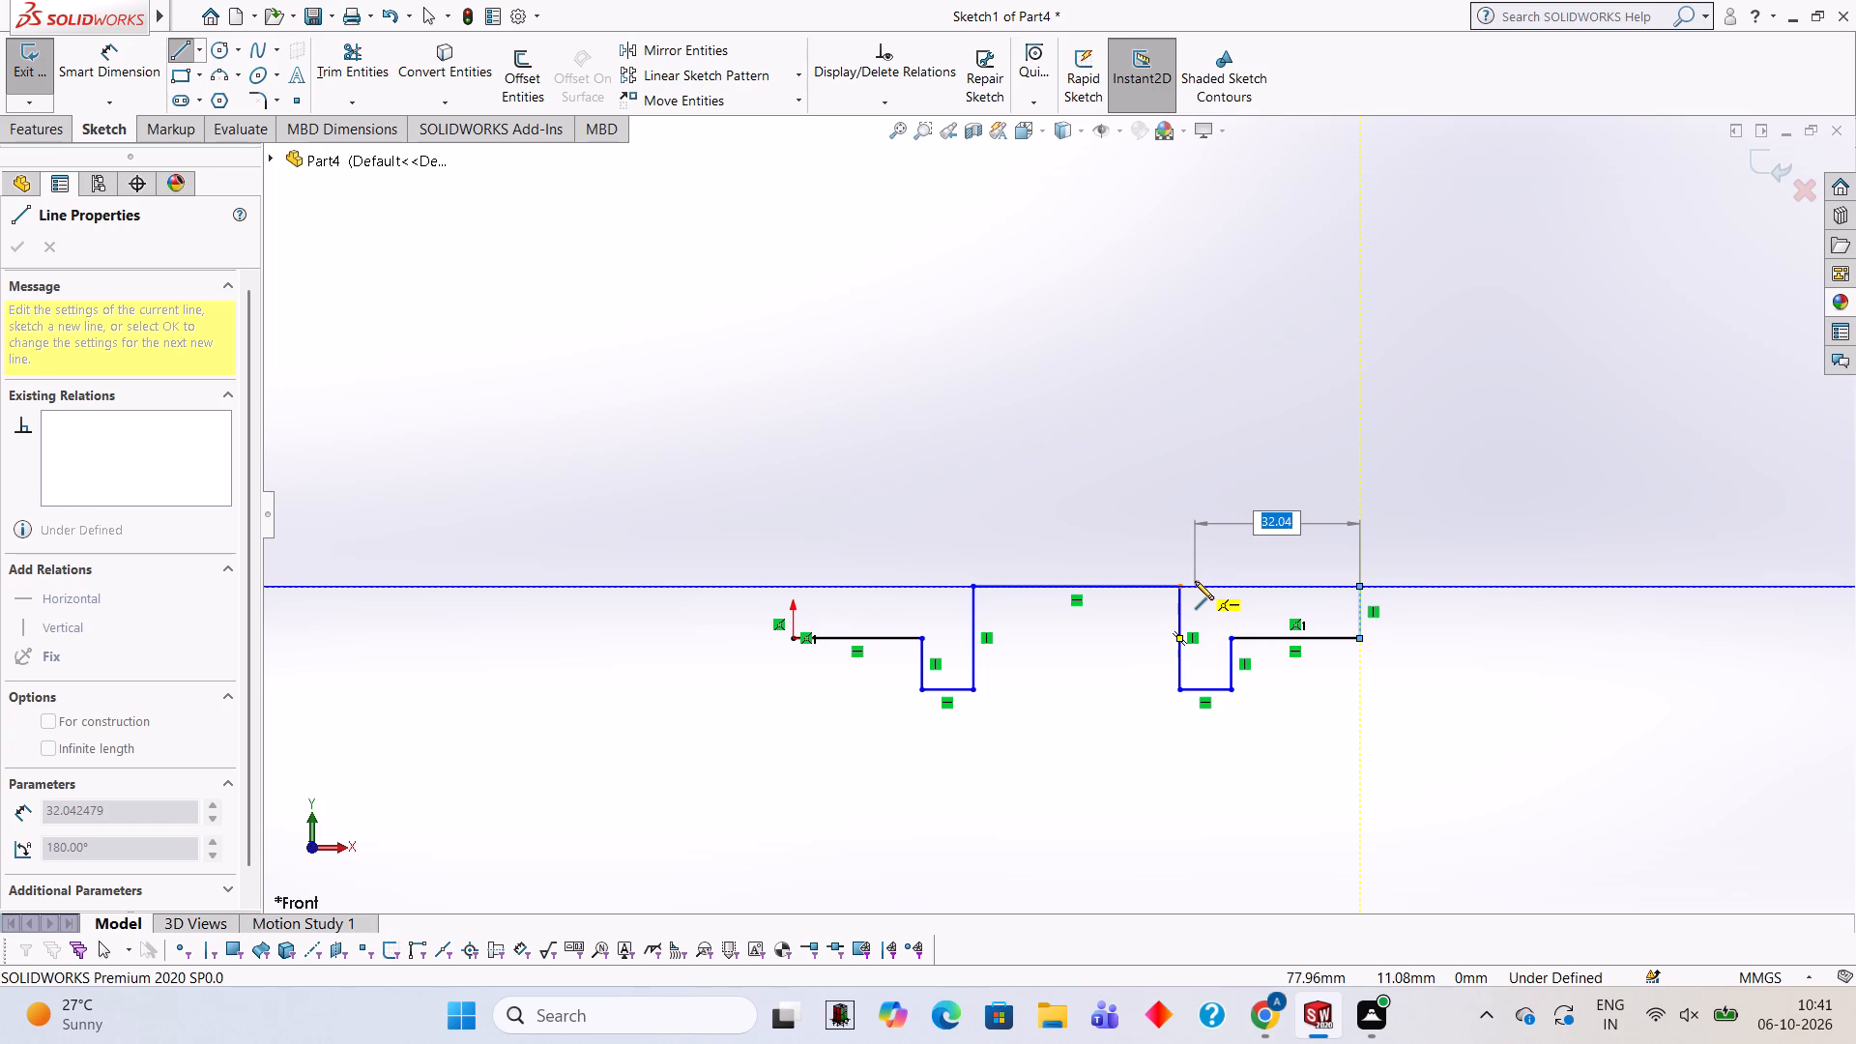
pyautogui.press('Escape')
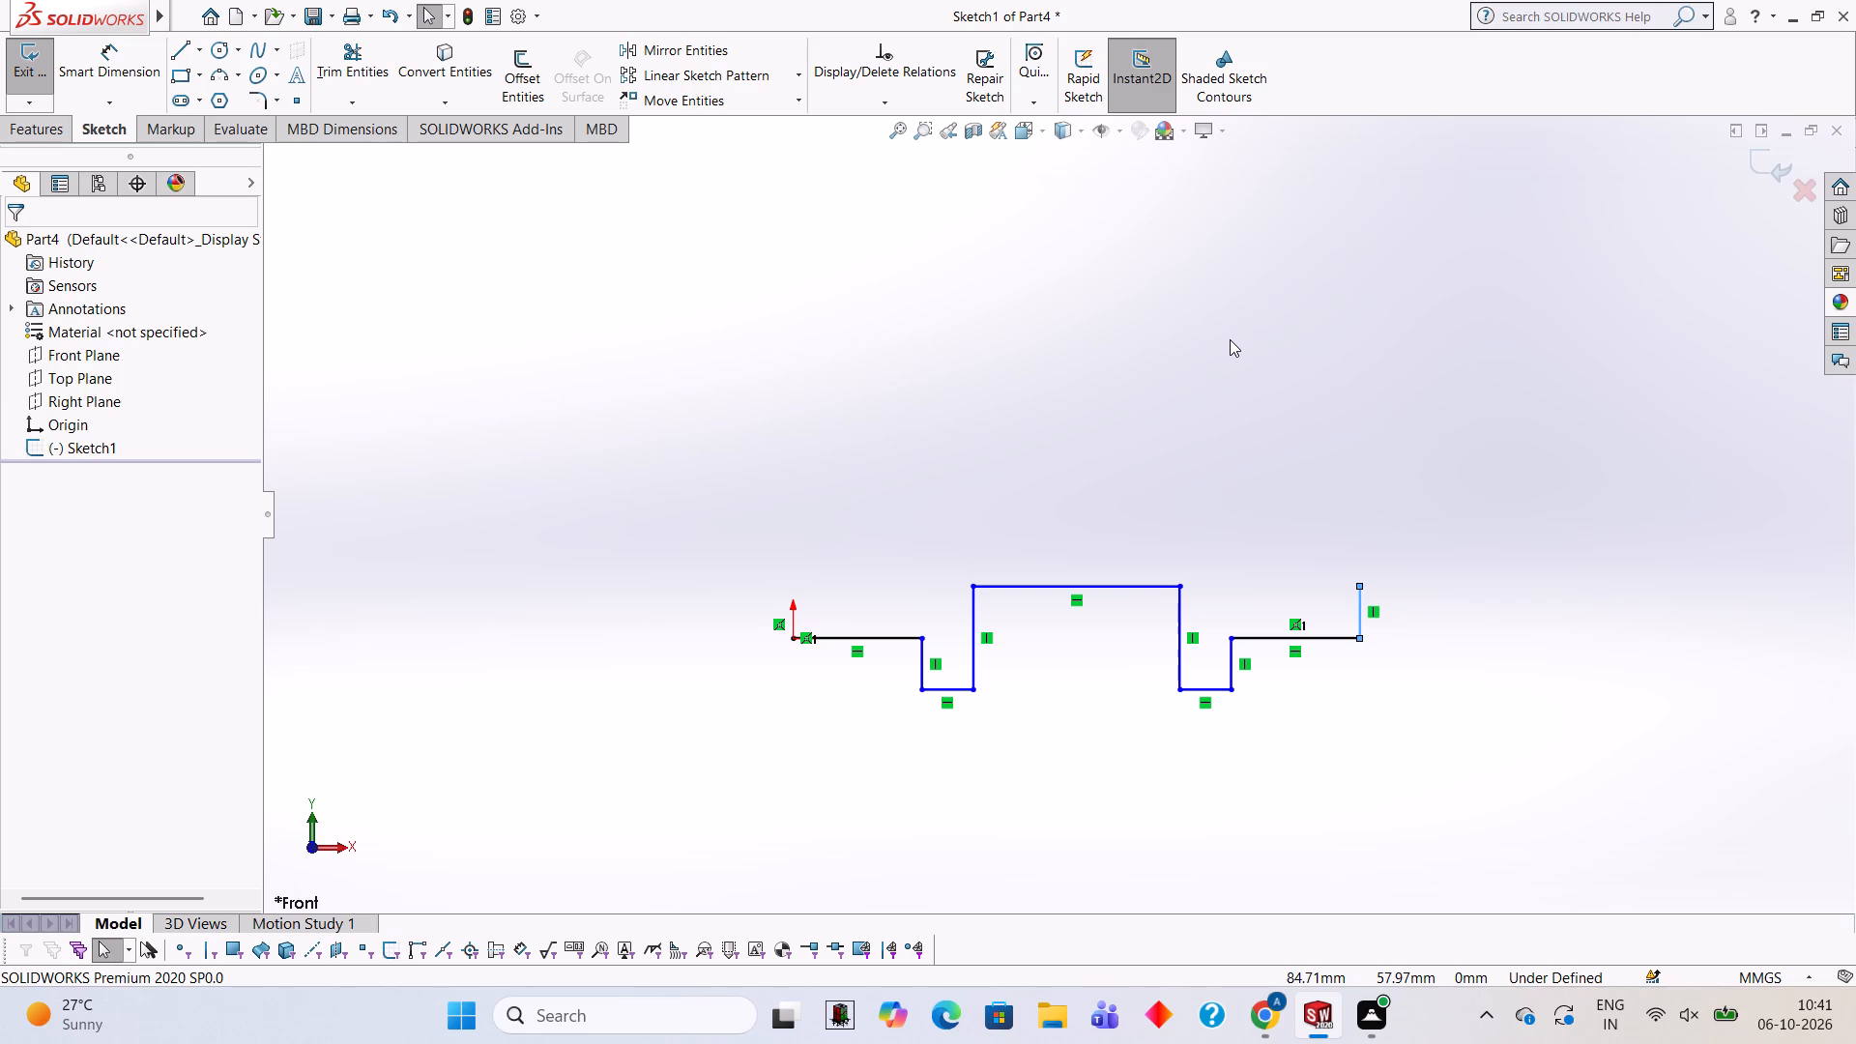
# From the midpoint of the 40 mm line, sketch a 20 mm vertical line up and extend it with another 5 mm line.
pyautogui.click(185, 50)
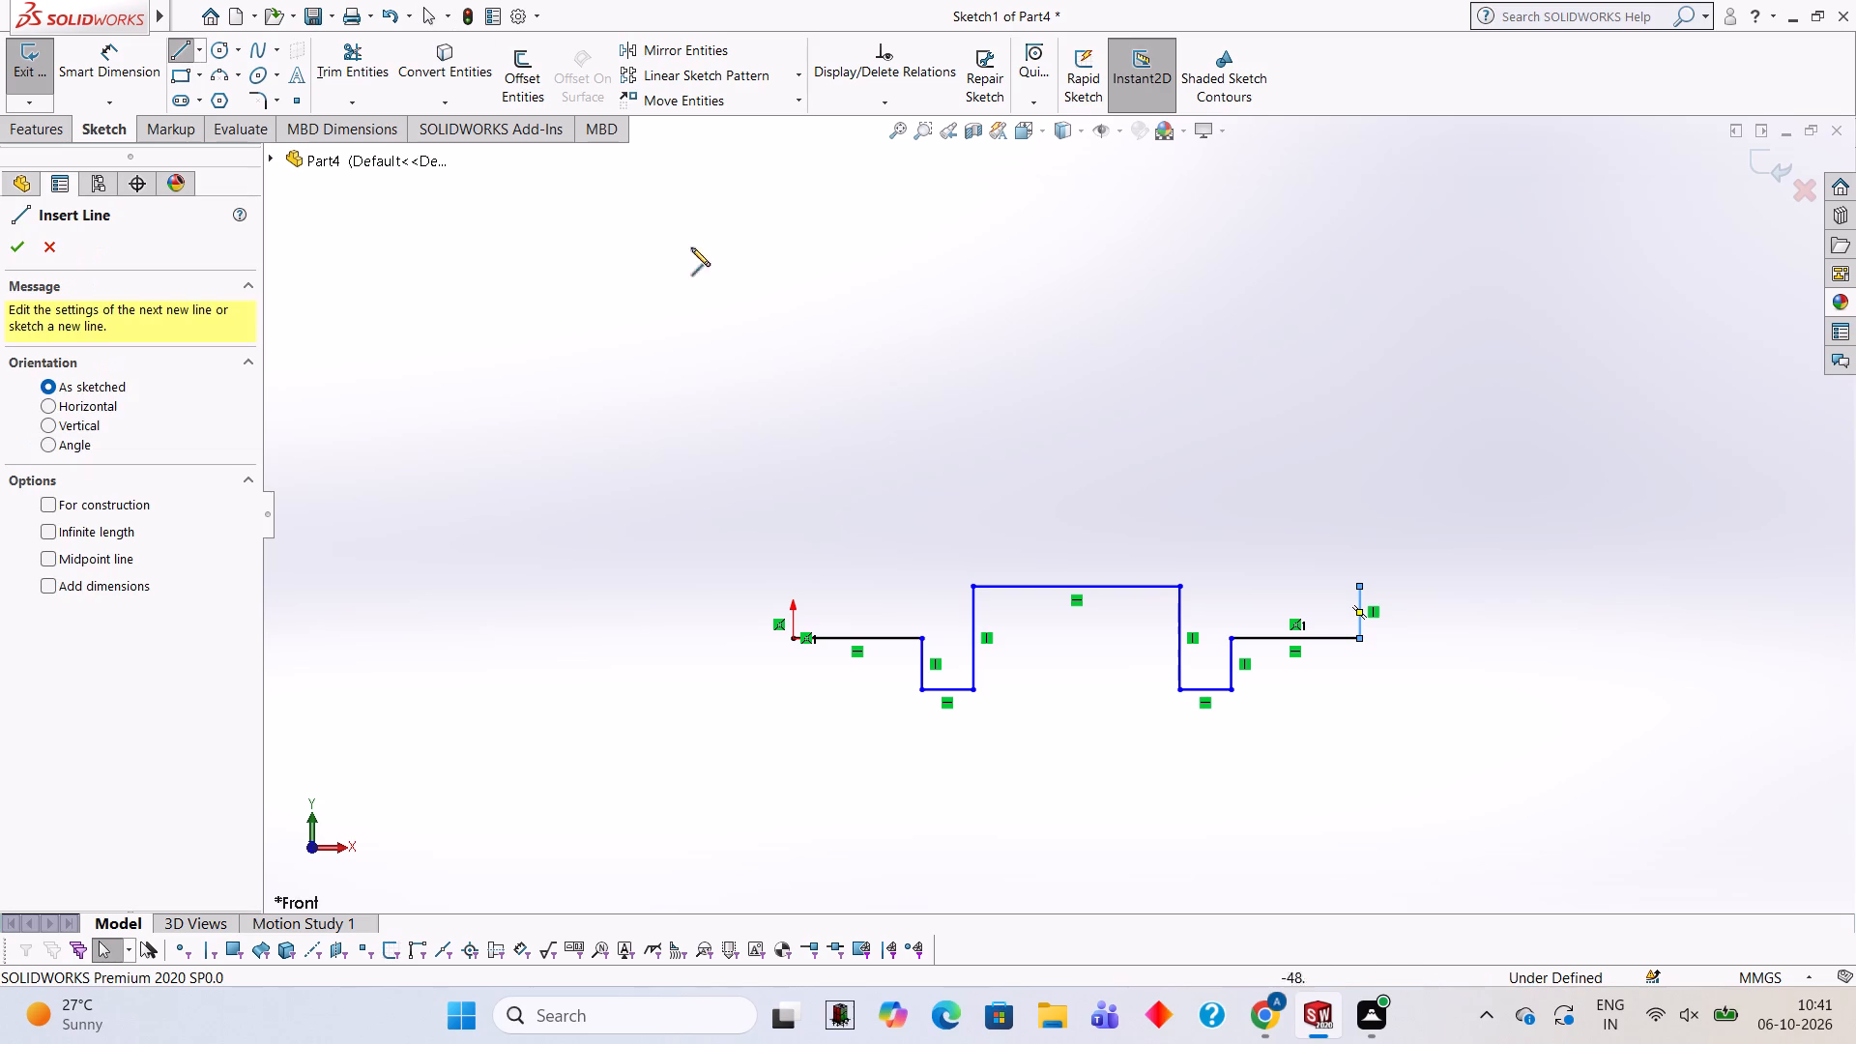
pyautogui.click(1074, 584)
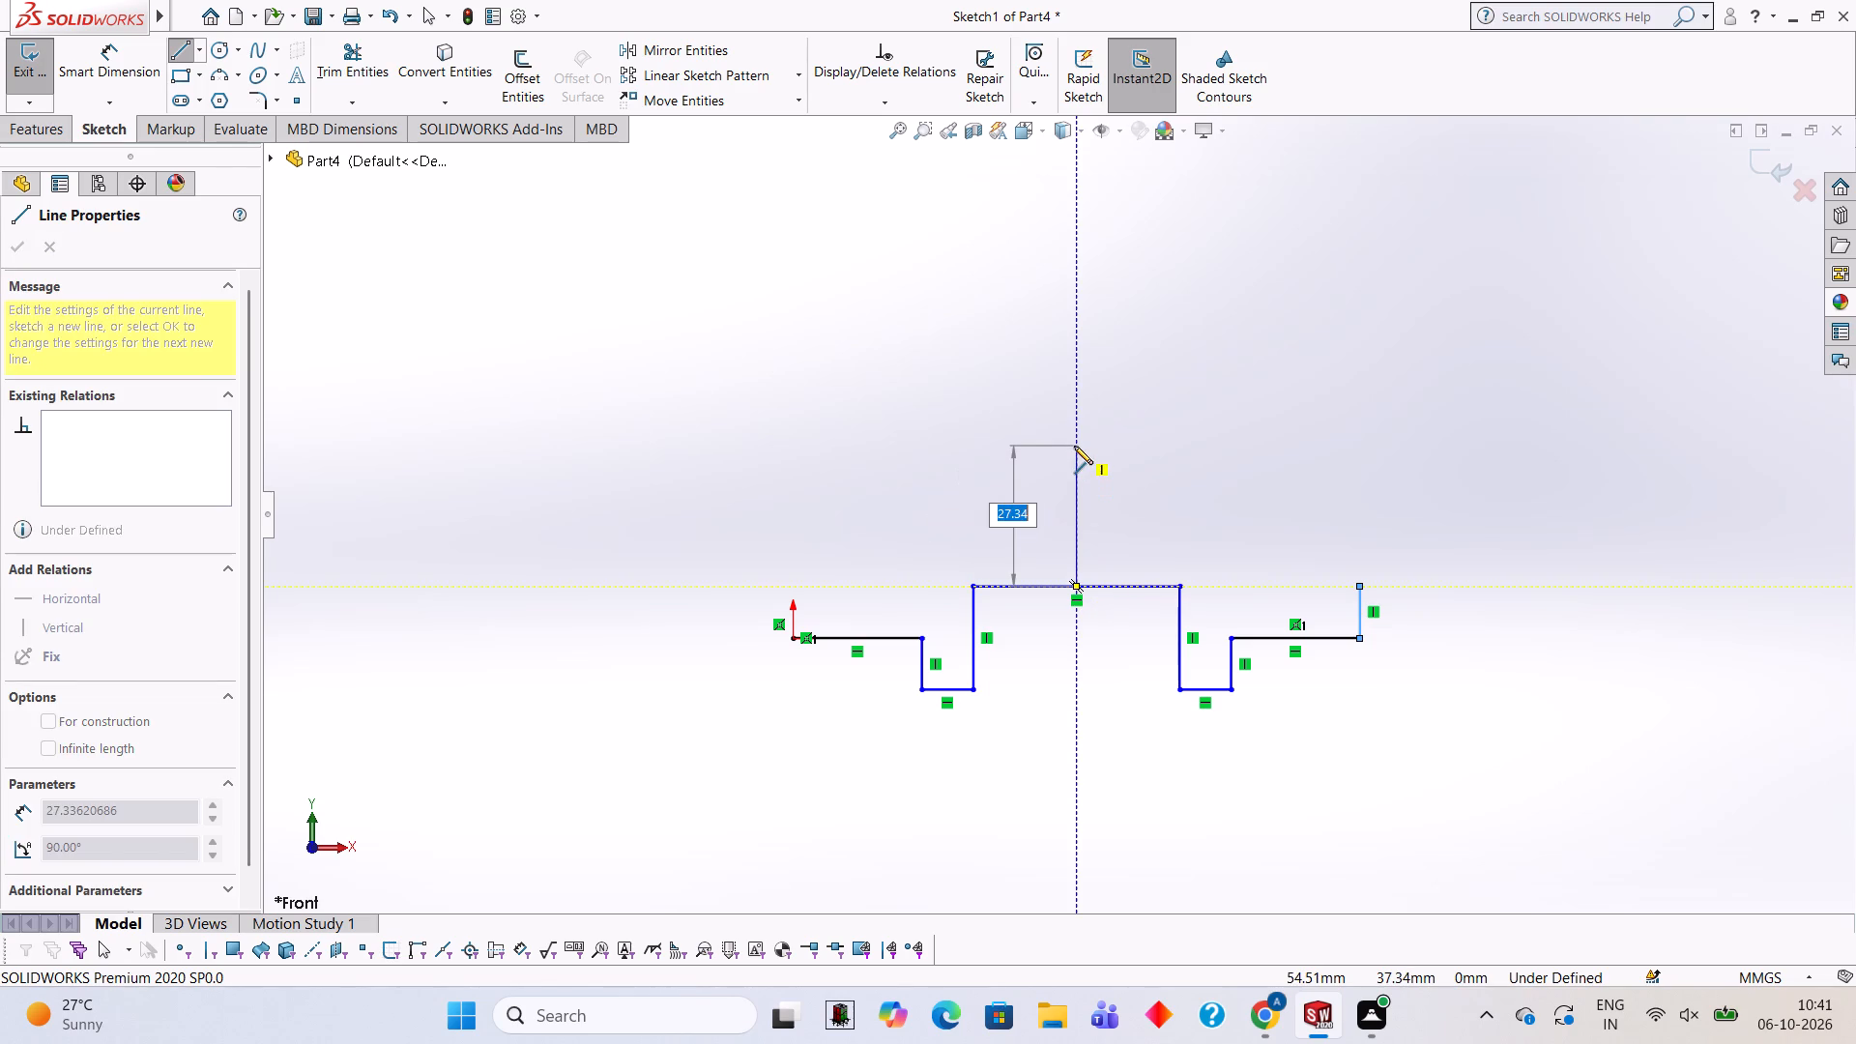
pyautogui.write('20')
pyautogui.press('Return')
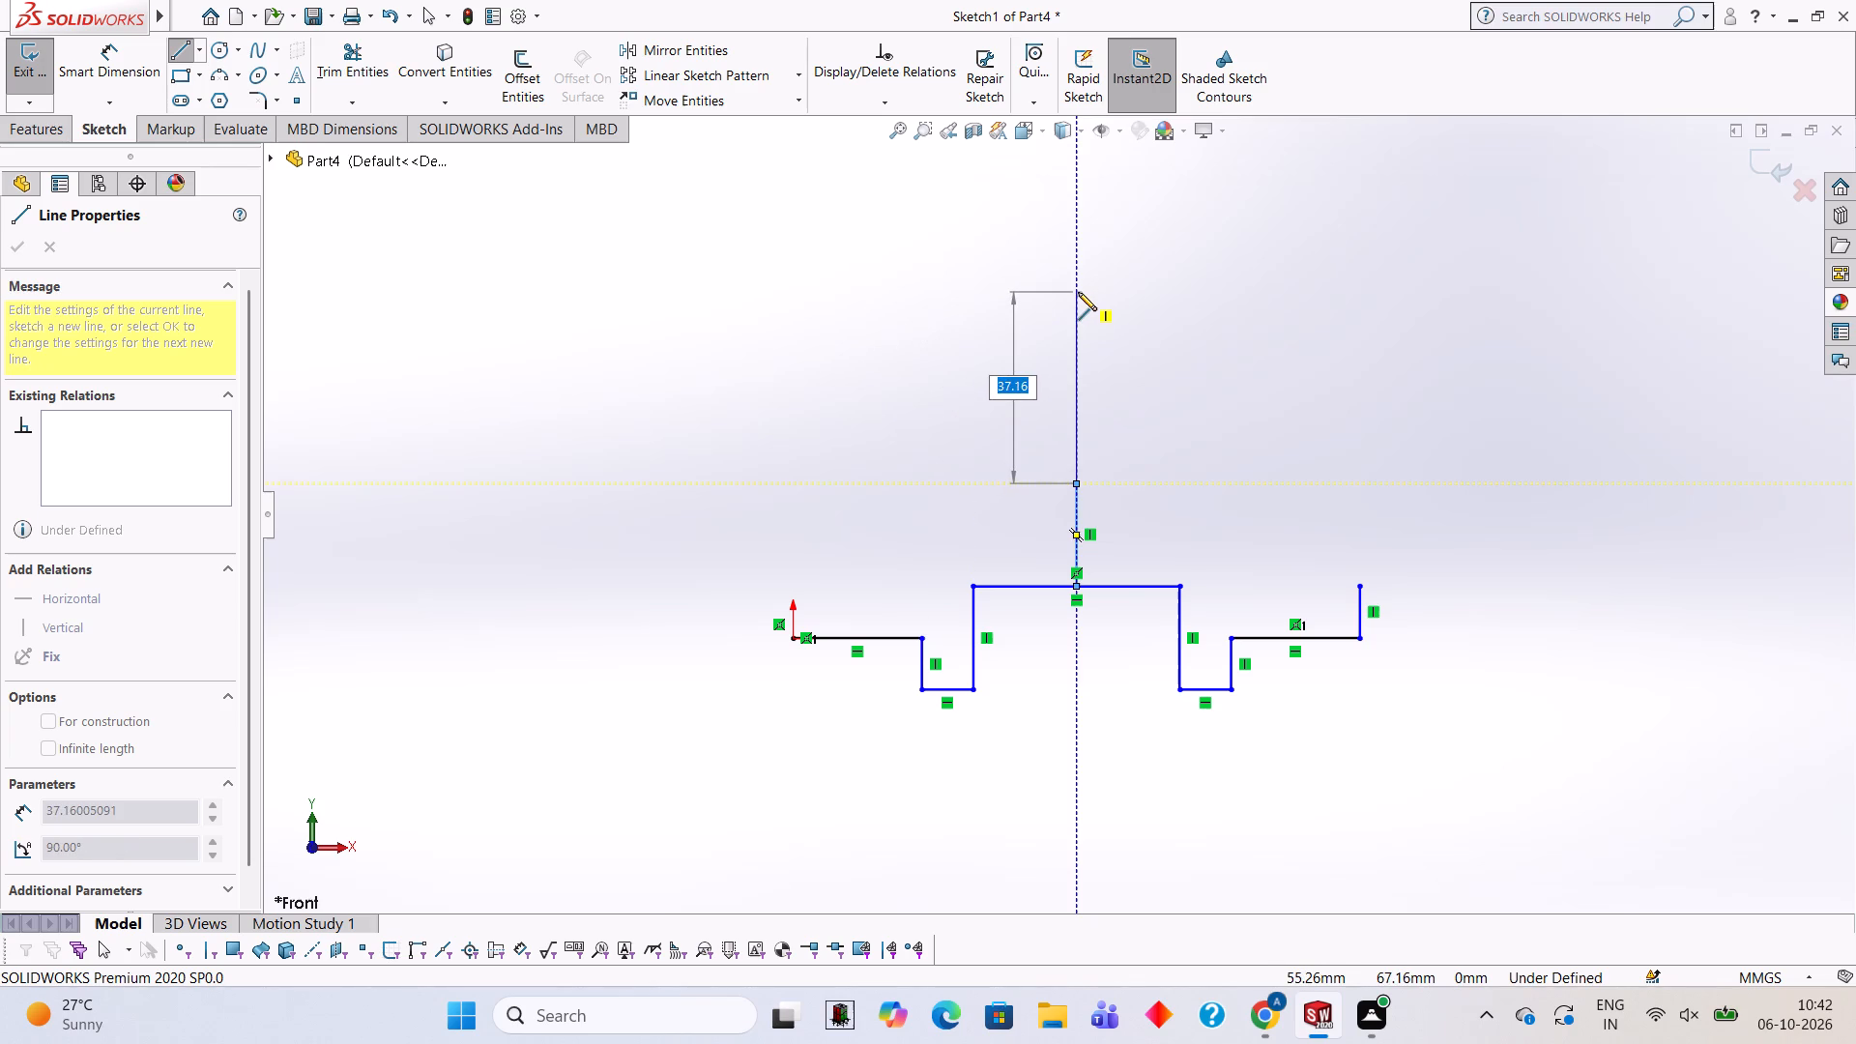
pyautogui.press('5')
pyautogui.press('Return')
pyautogui.press('Escape')
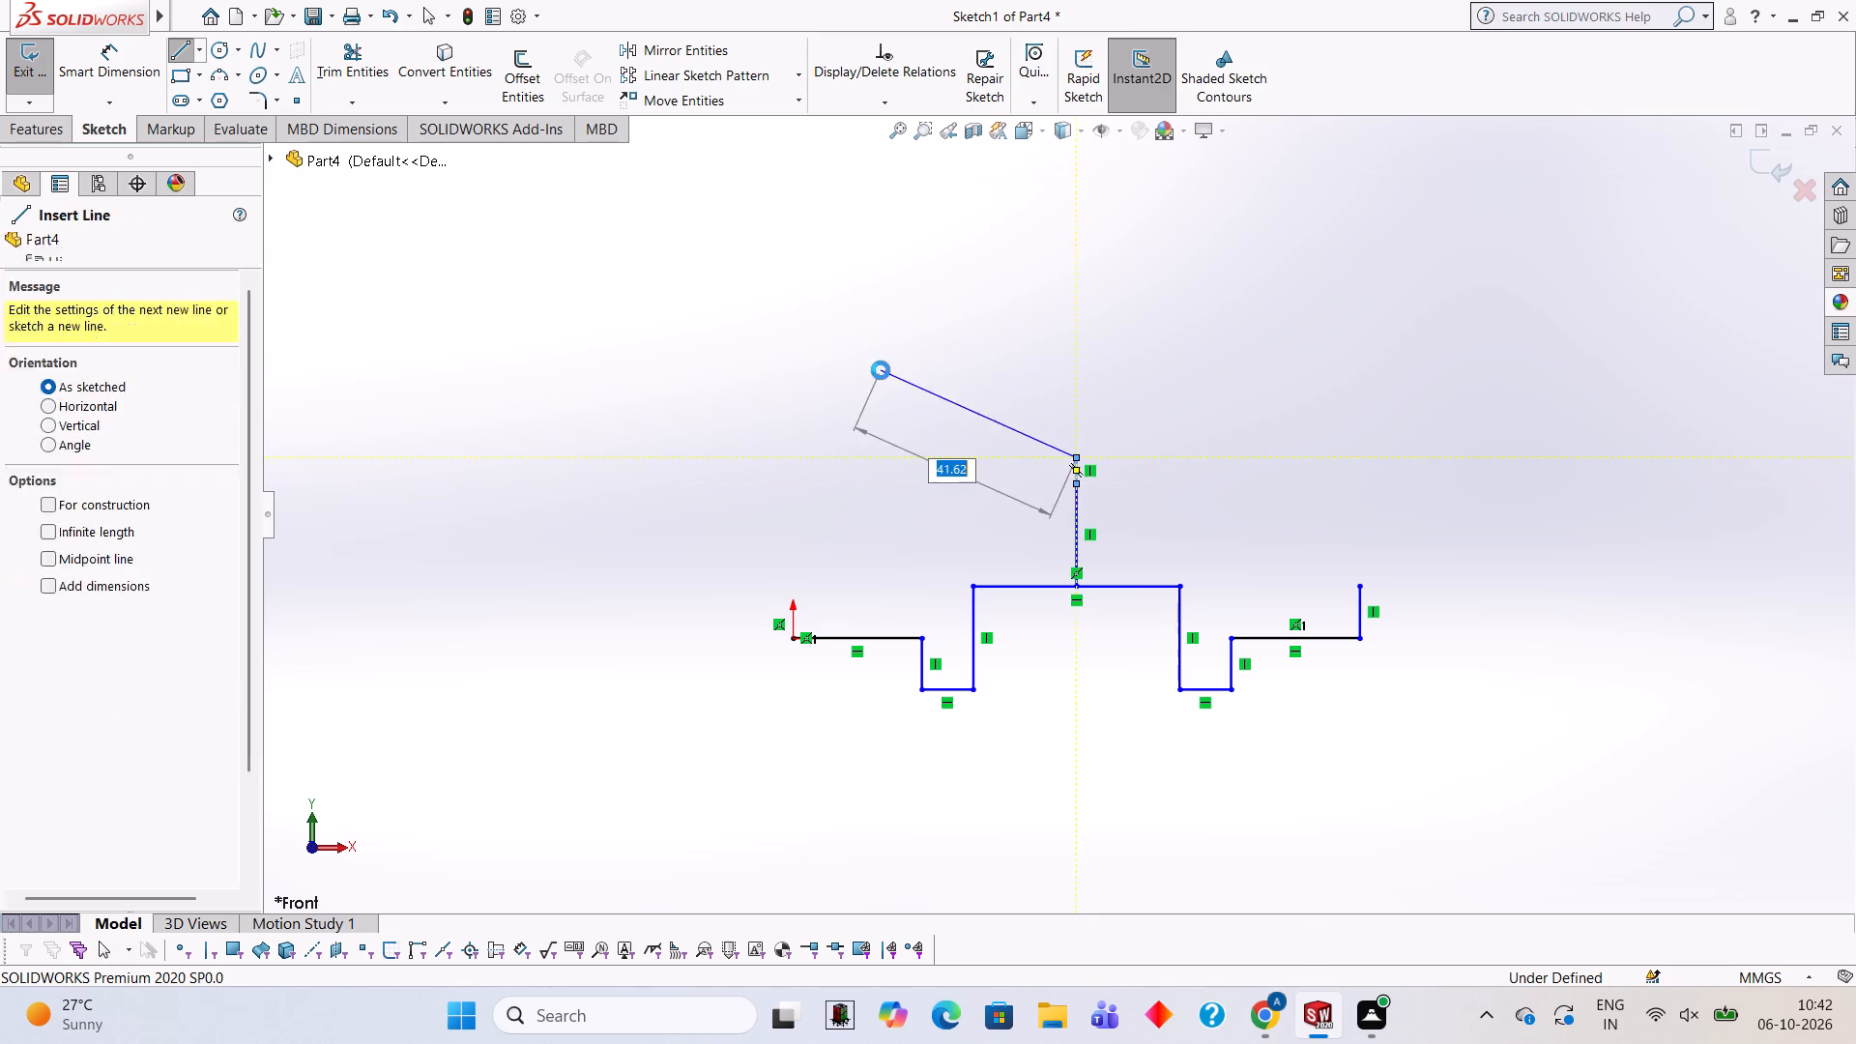
# Sketch a 26 mm diameter circle centred on the upper end of the central vertical lines.
pyautogui.click(213, 45)
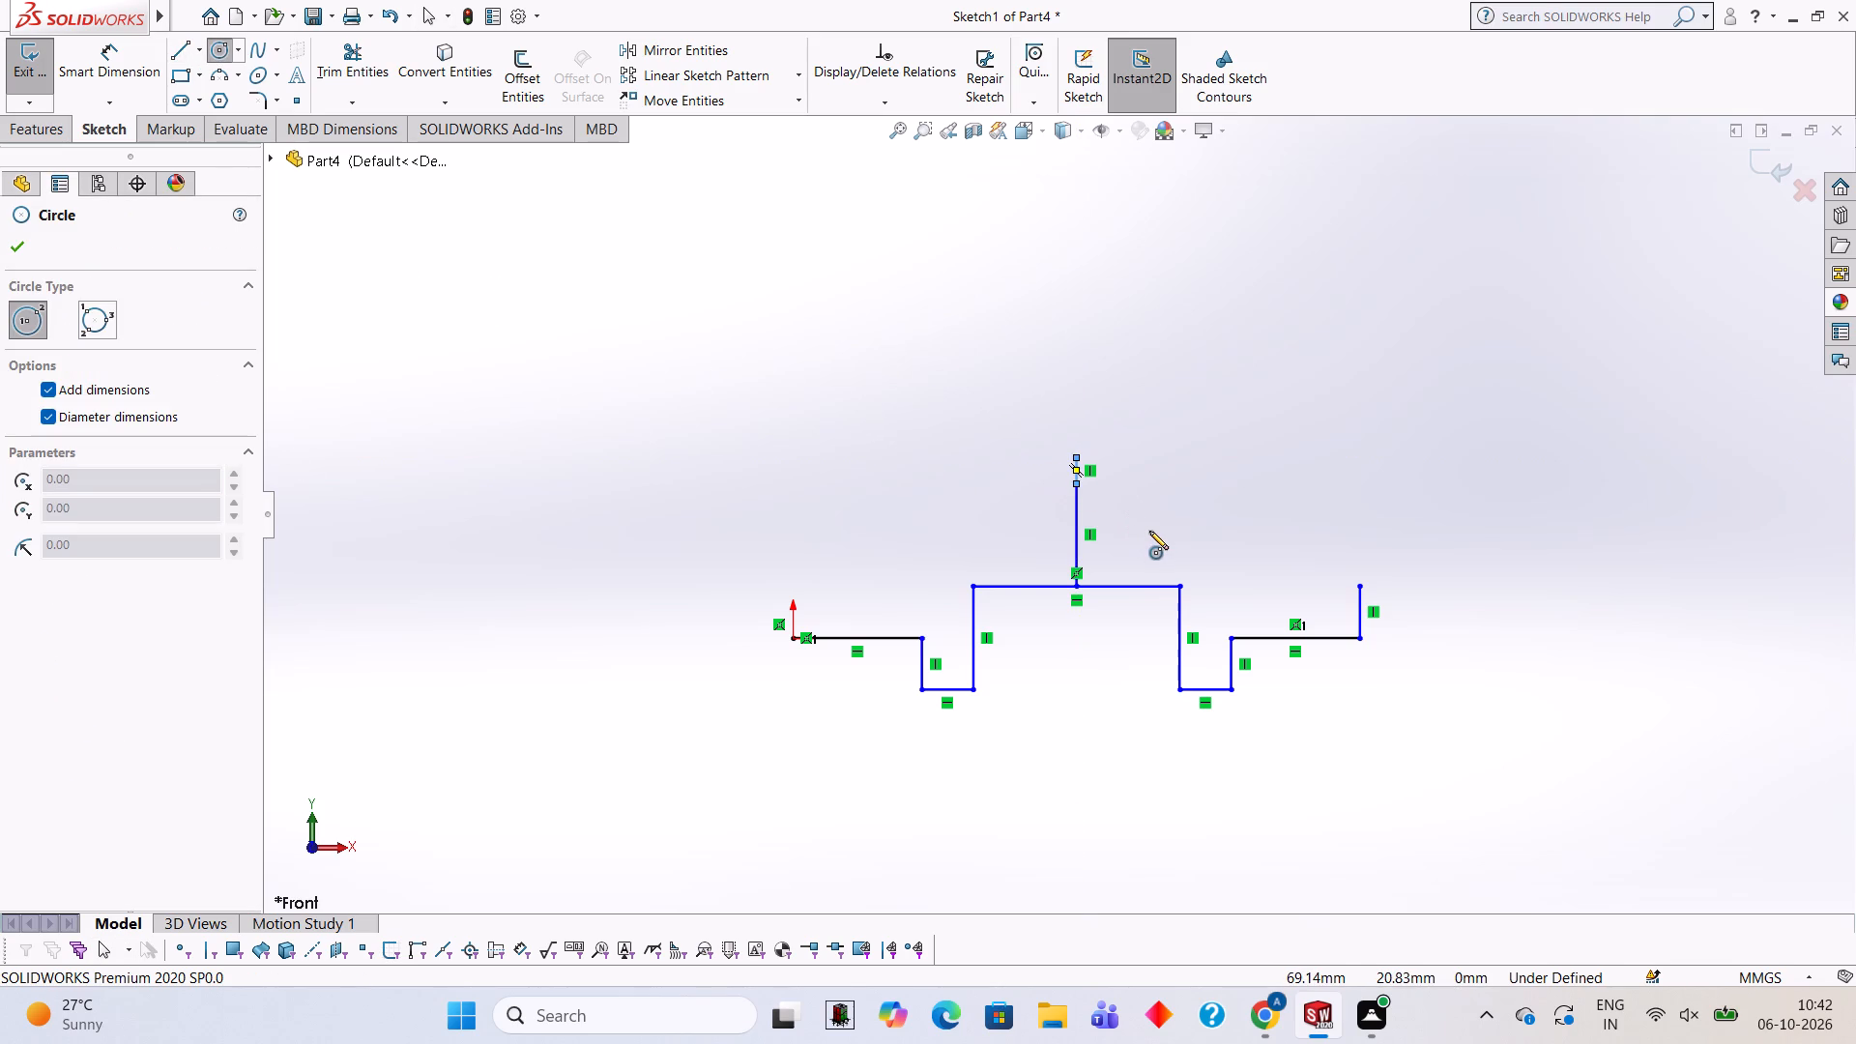
pyautogui.click(1074, 455)
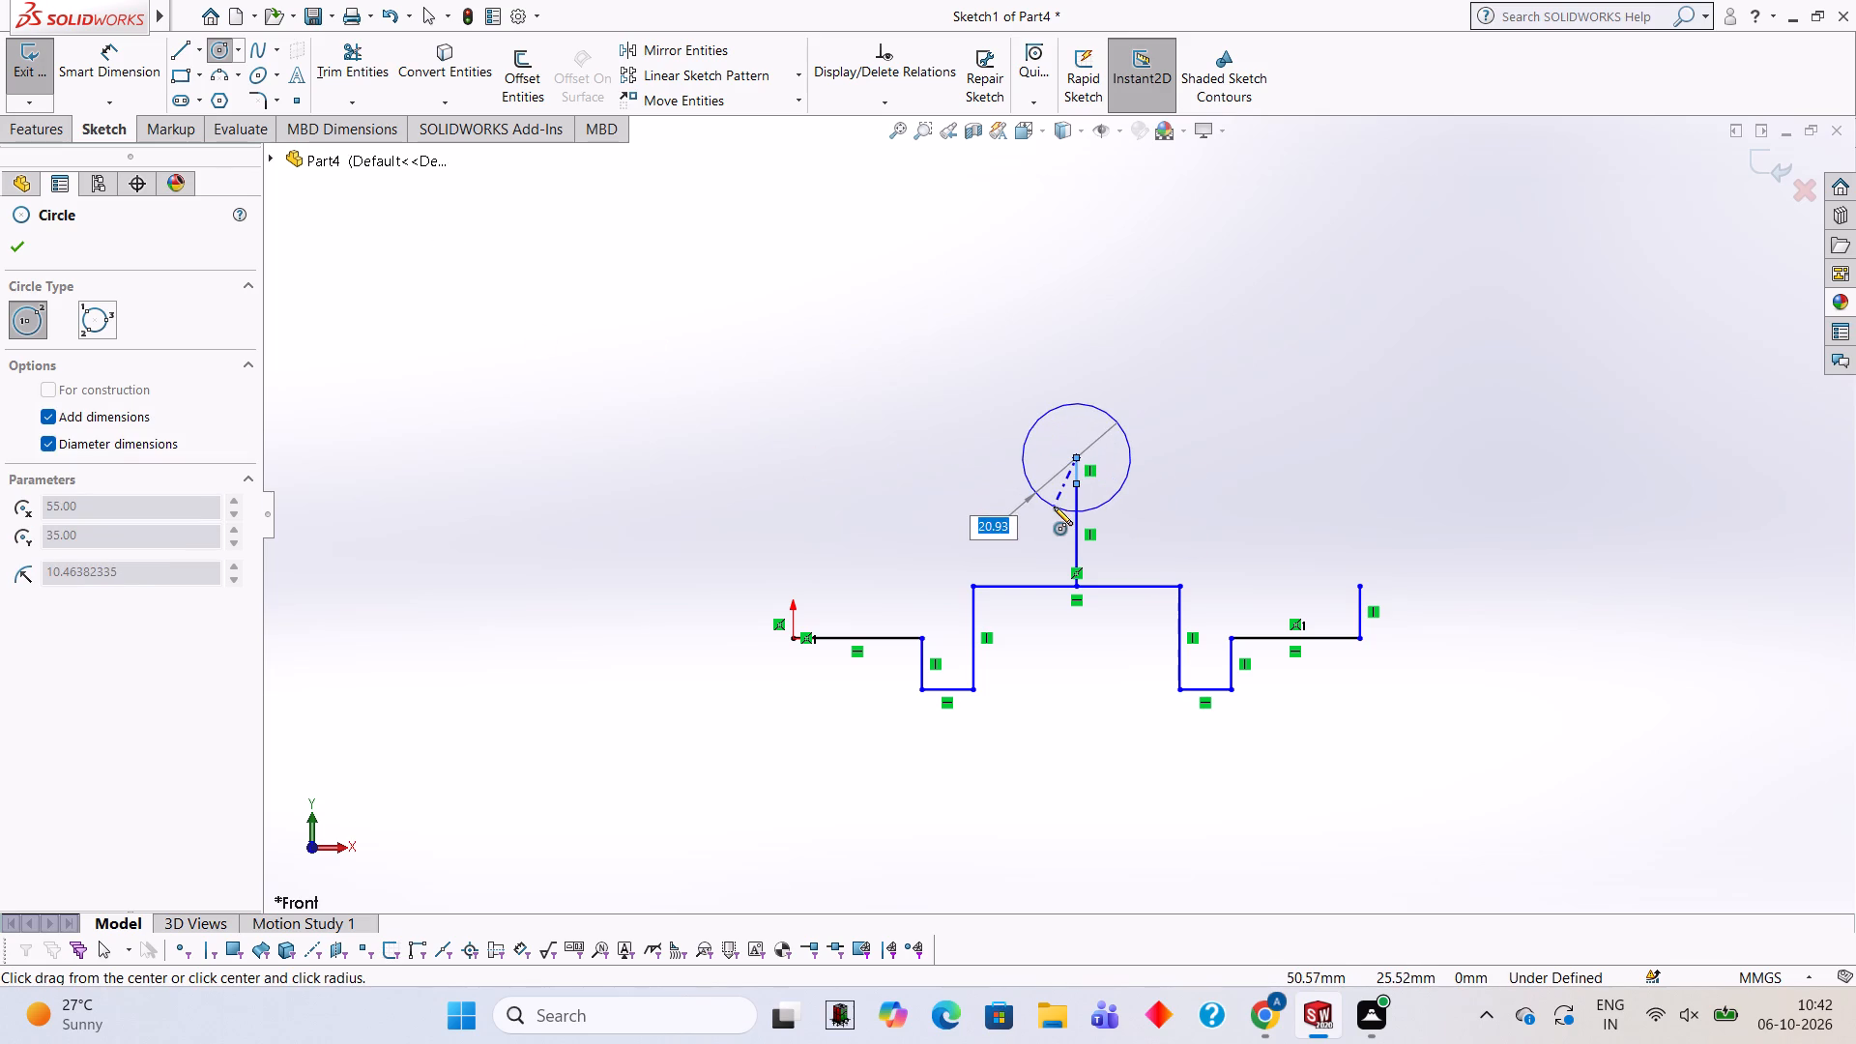
pyautogui.write('26')
pyautogui.press('Return')
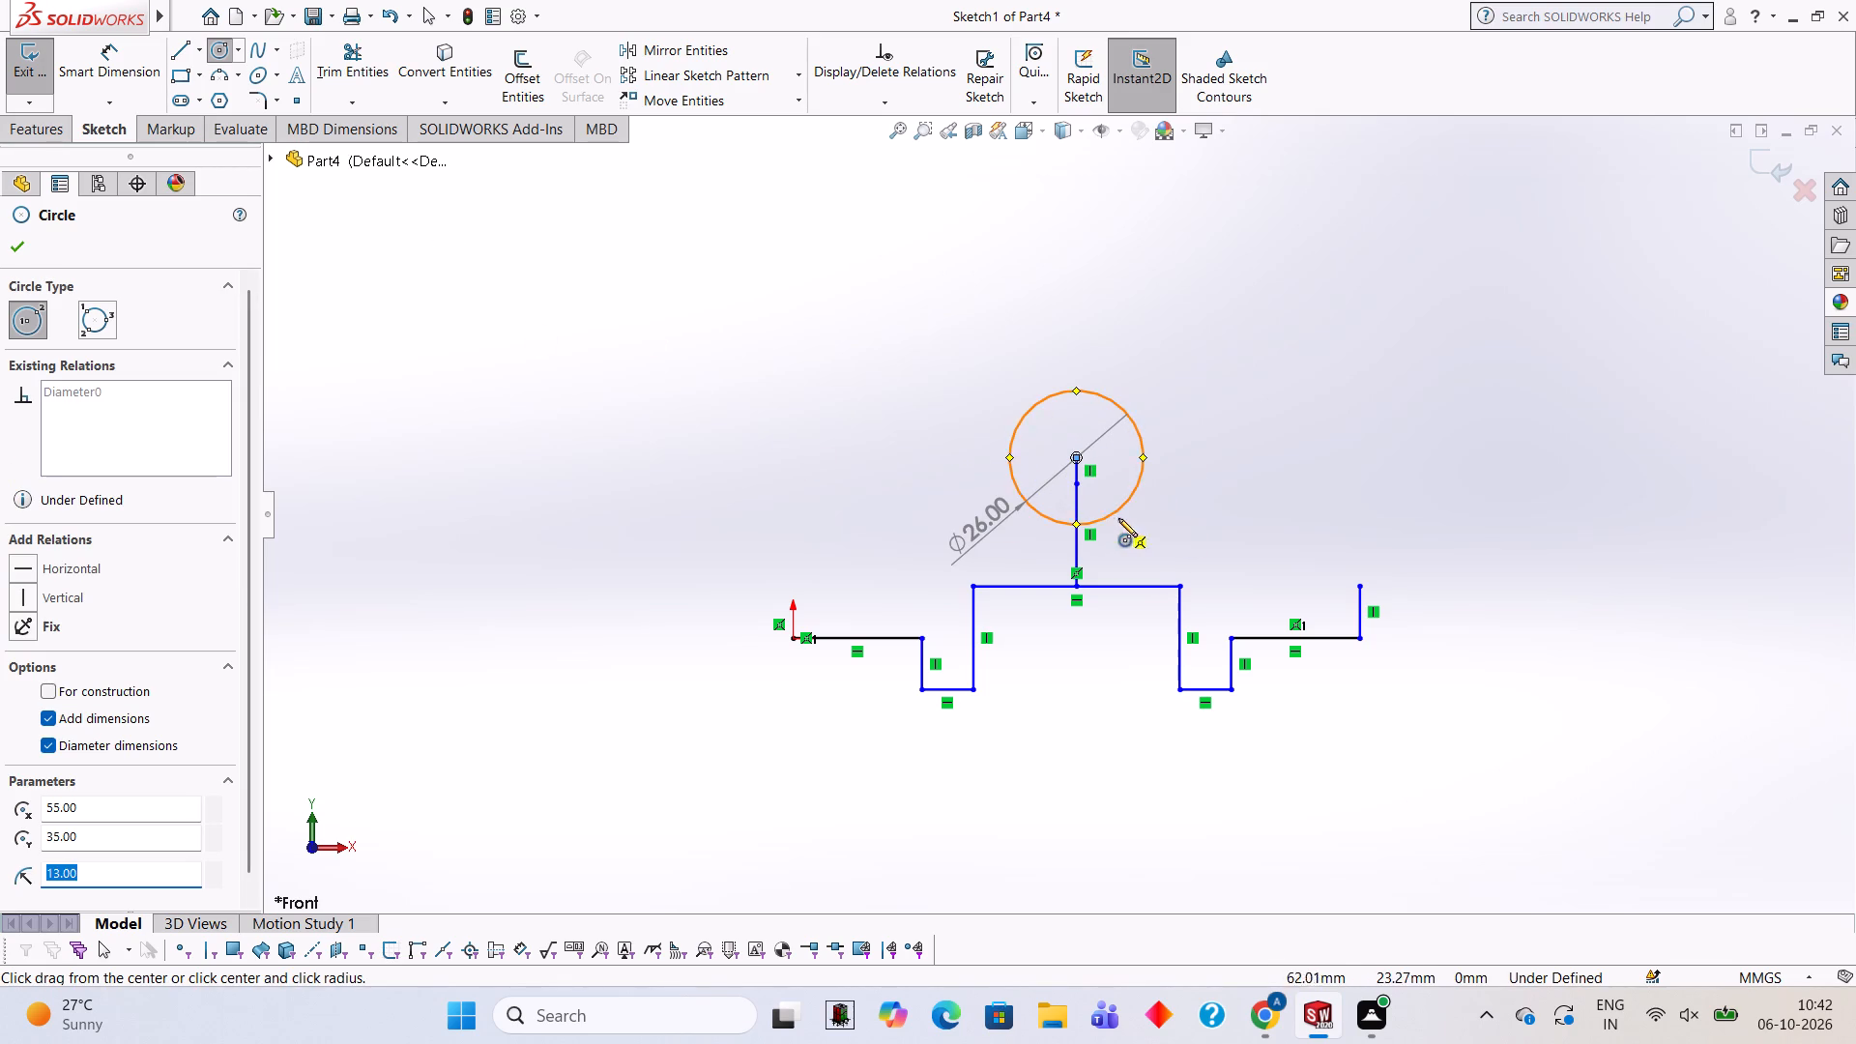
# Sketch a 7.5 mm horizontal line to the left from the top point of the 26 mm circle.
pyautogui.click(176, 59)
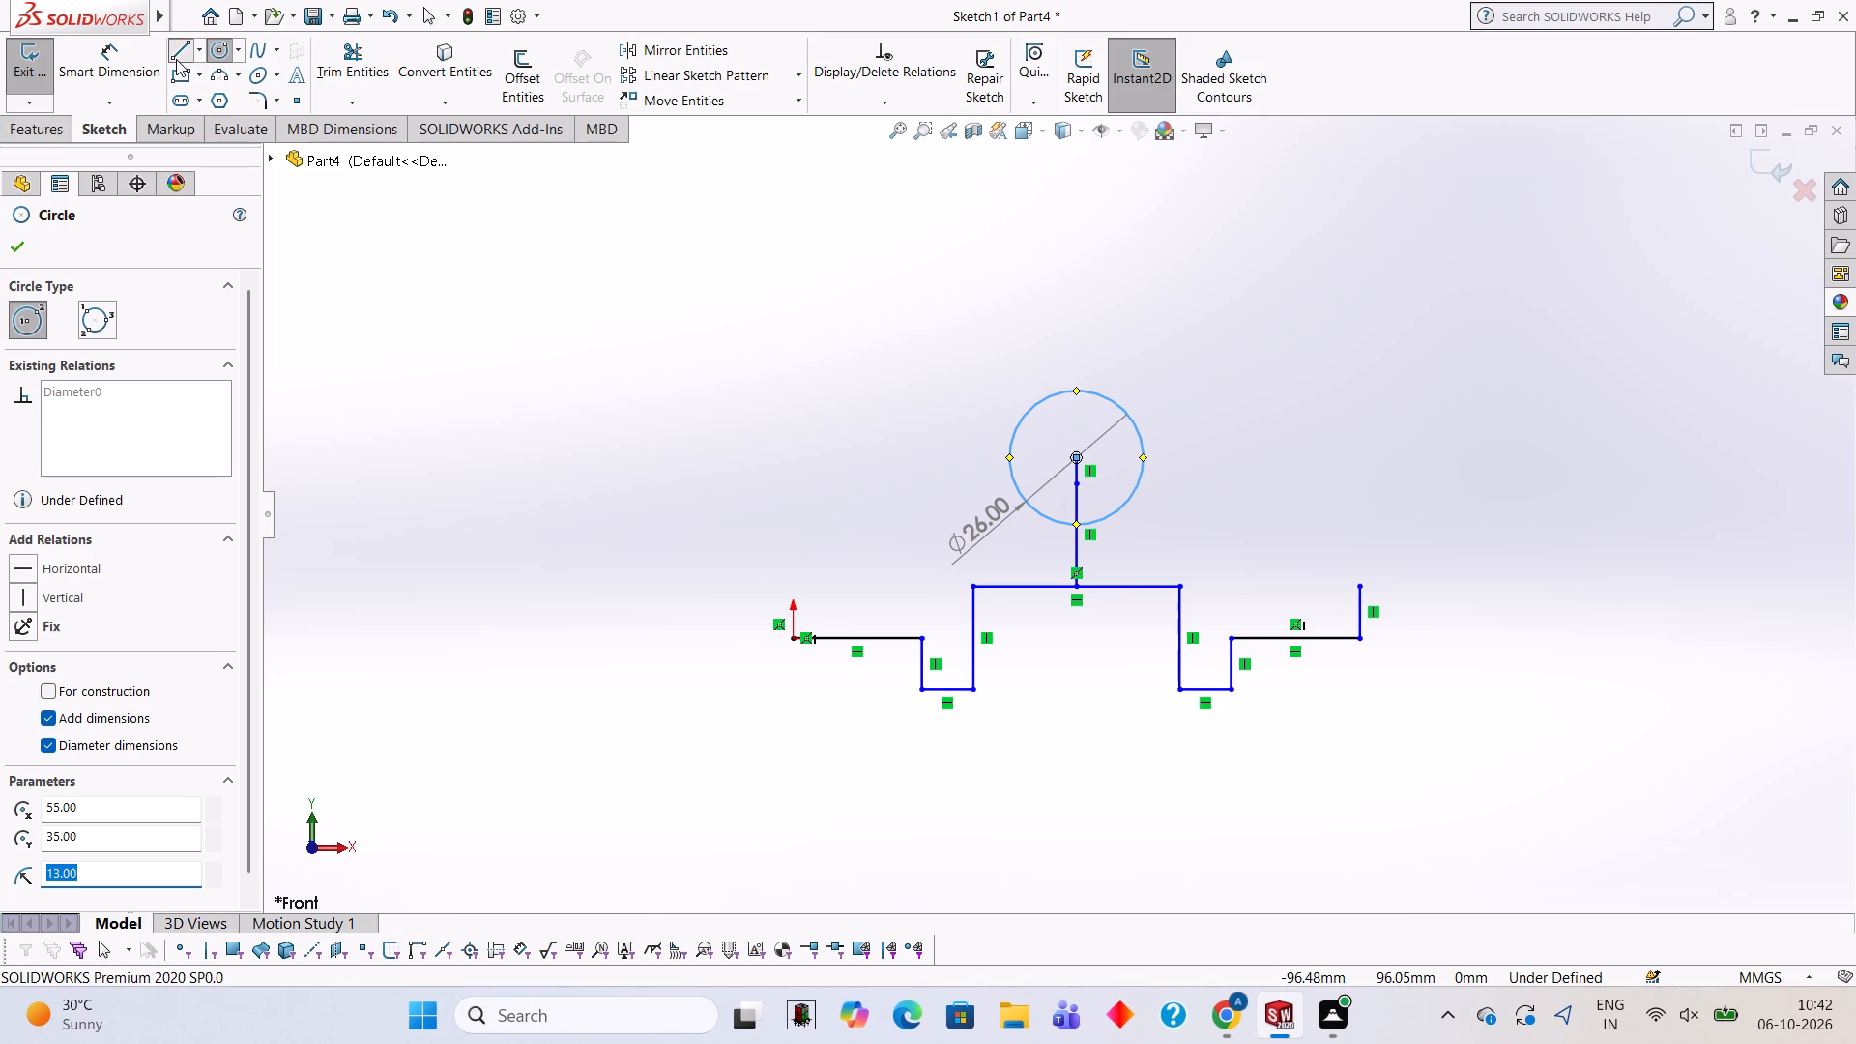
pyautogui.click(1073, 389)
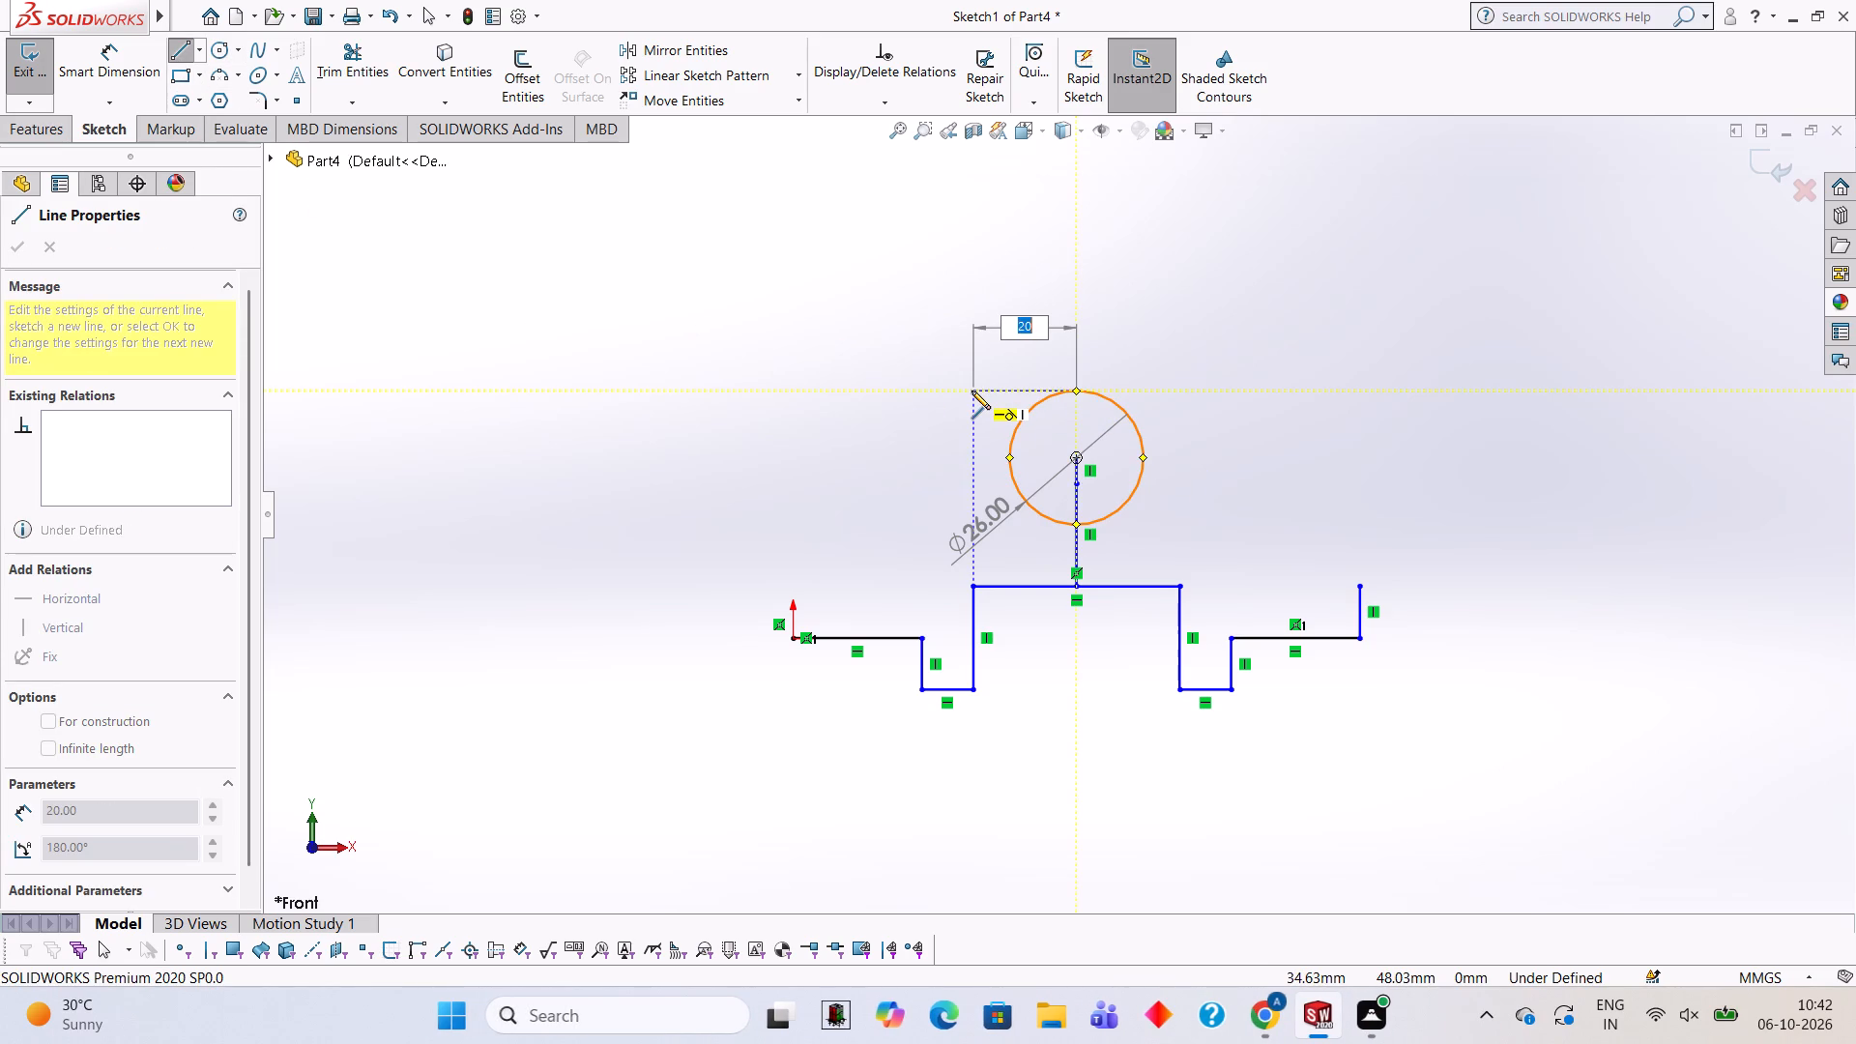
pyautogui.write('7.5')
pyautogui.press('Return')
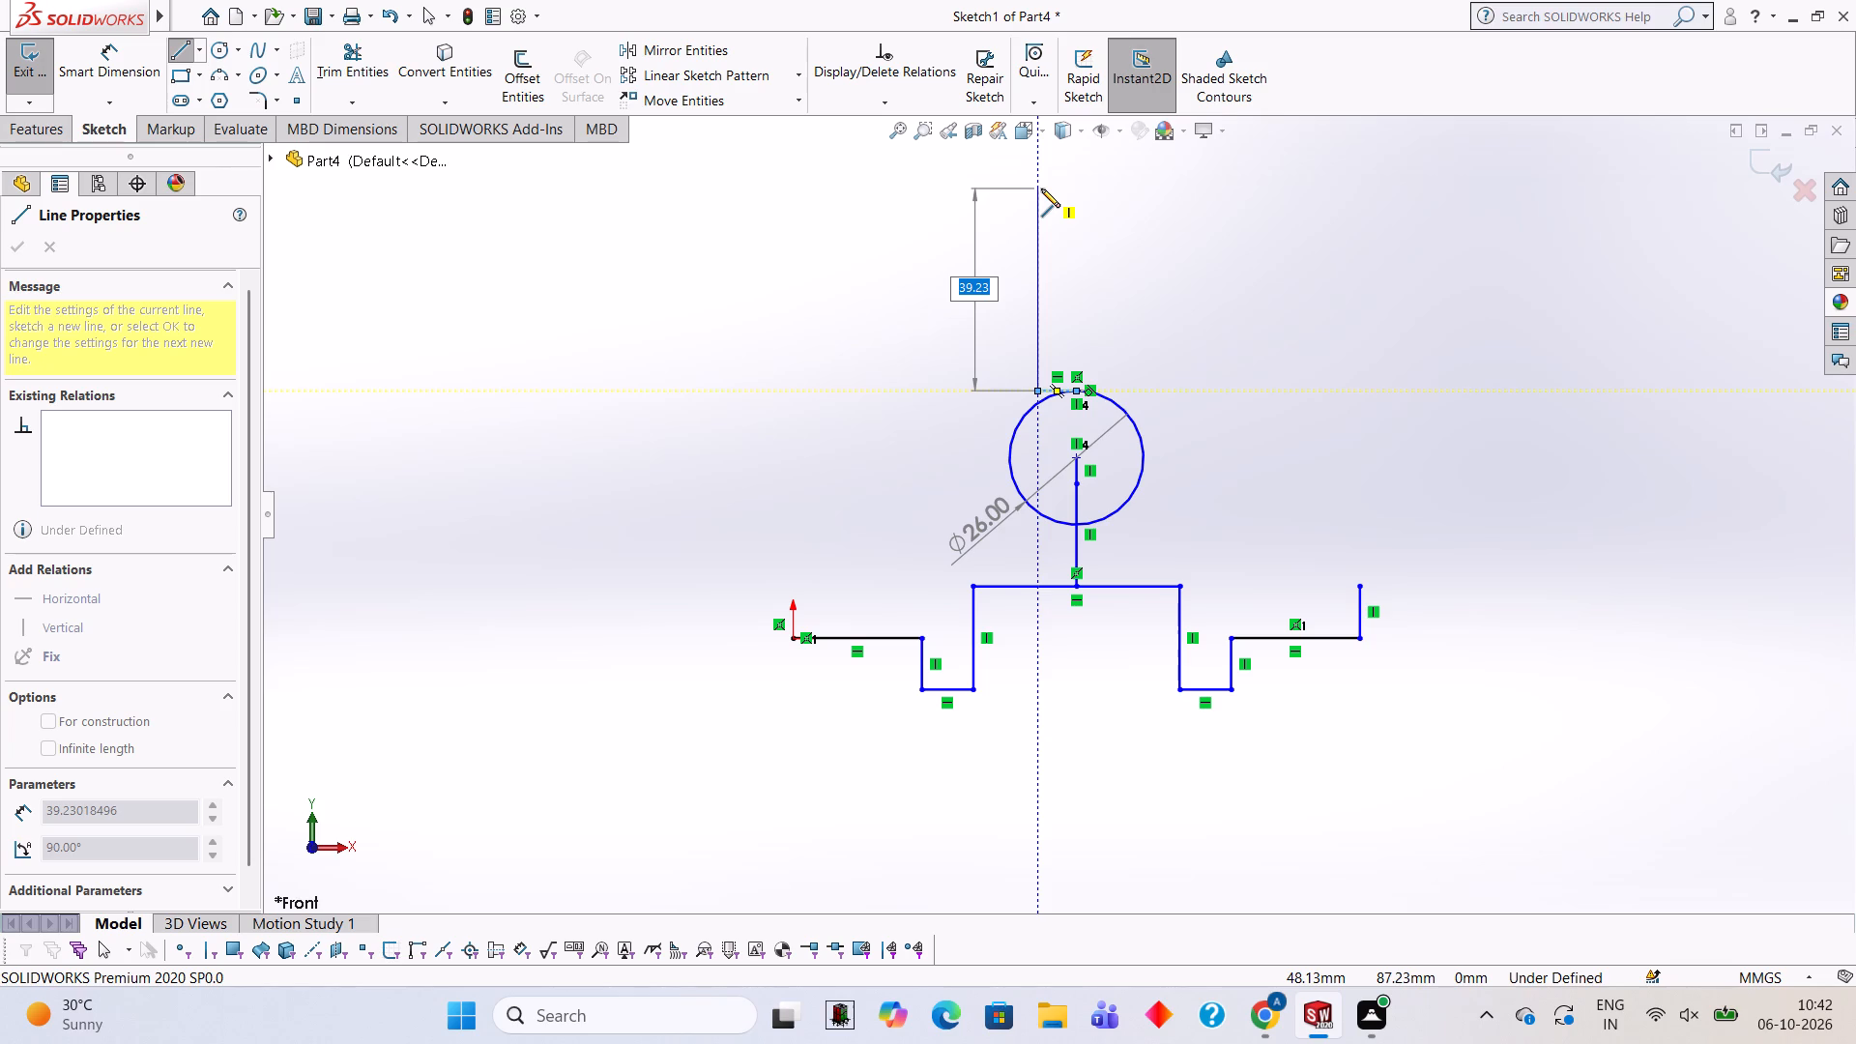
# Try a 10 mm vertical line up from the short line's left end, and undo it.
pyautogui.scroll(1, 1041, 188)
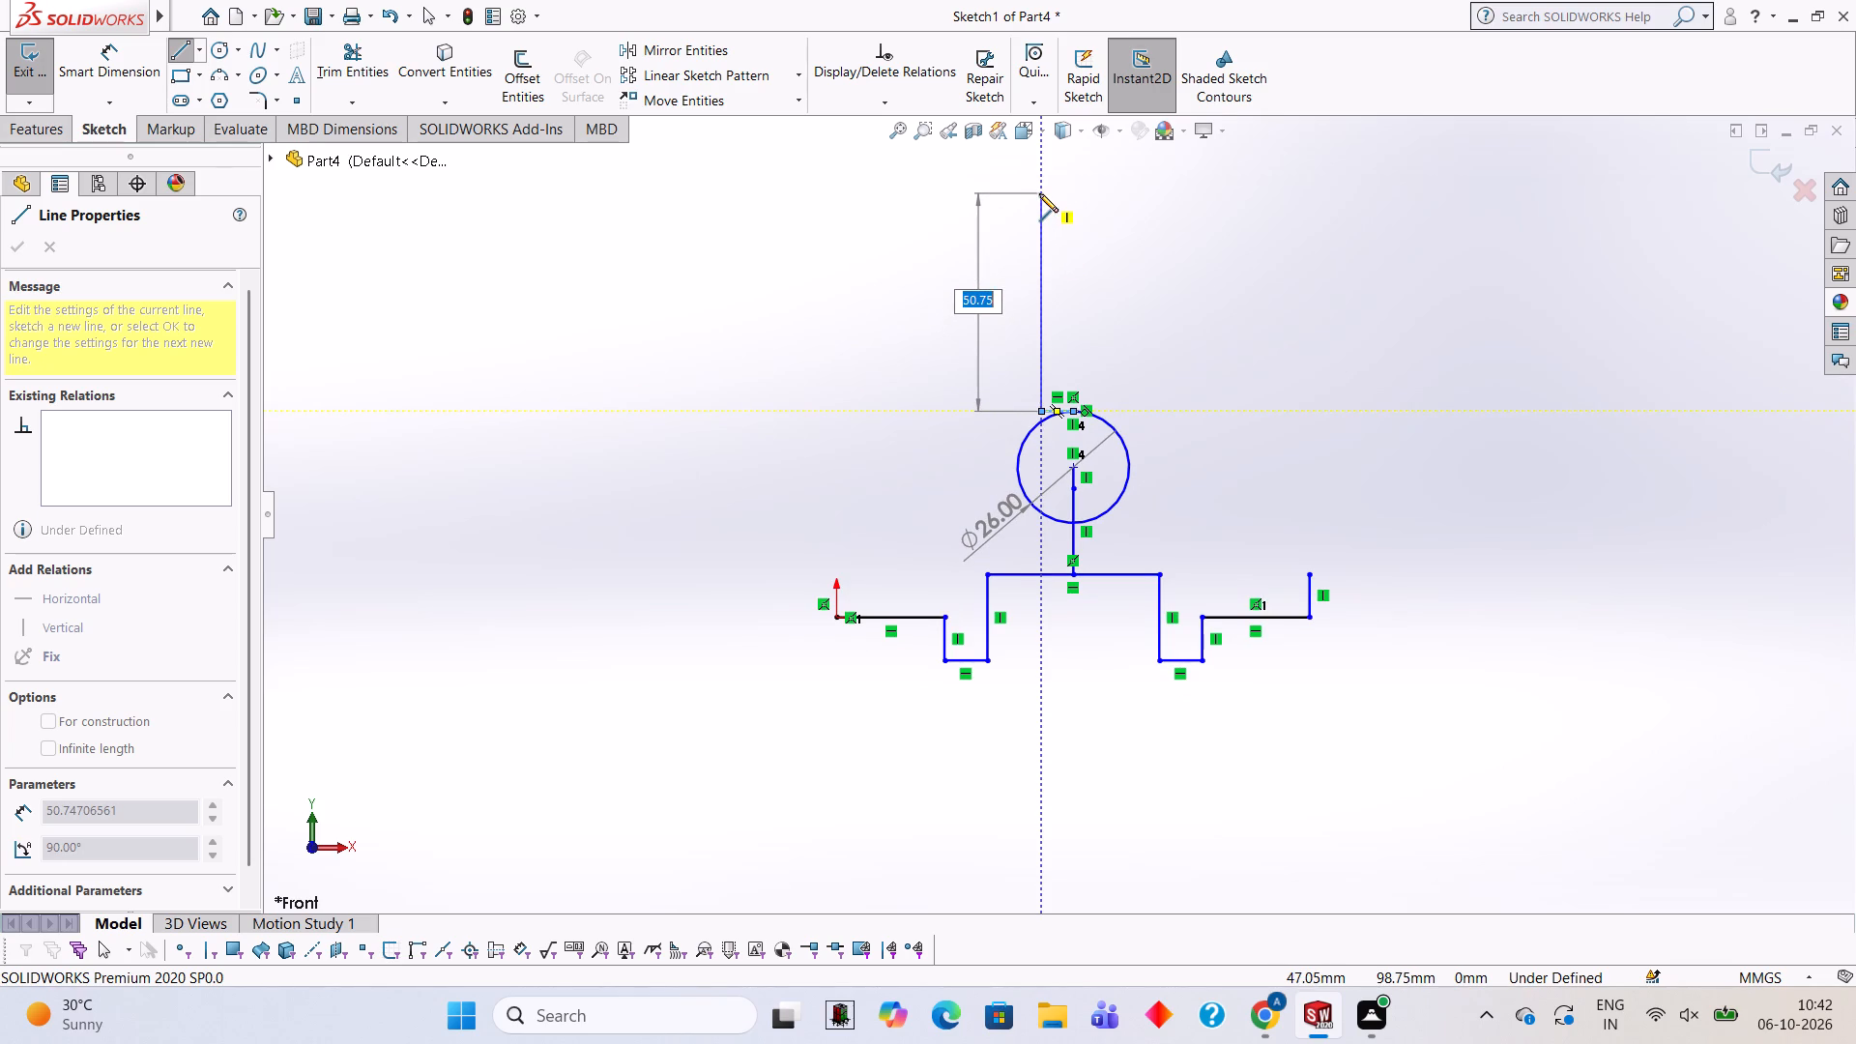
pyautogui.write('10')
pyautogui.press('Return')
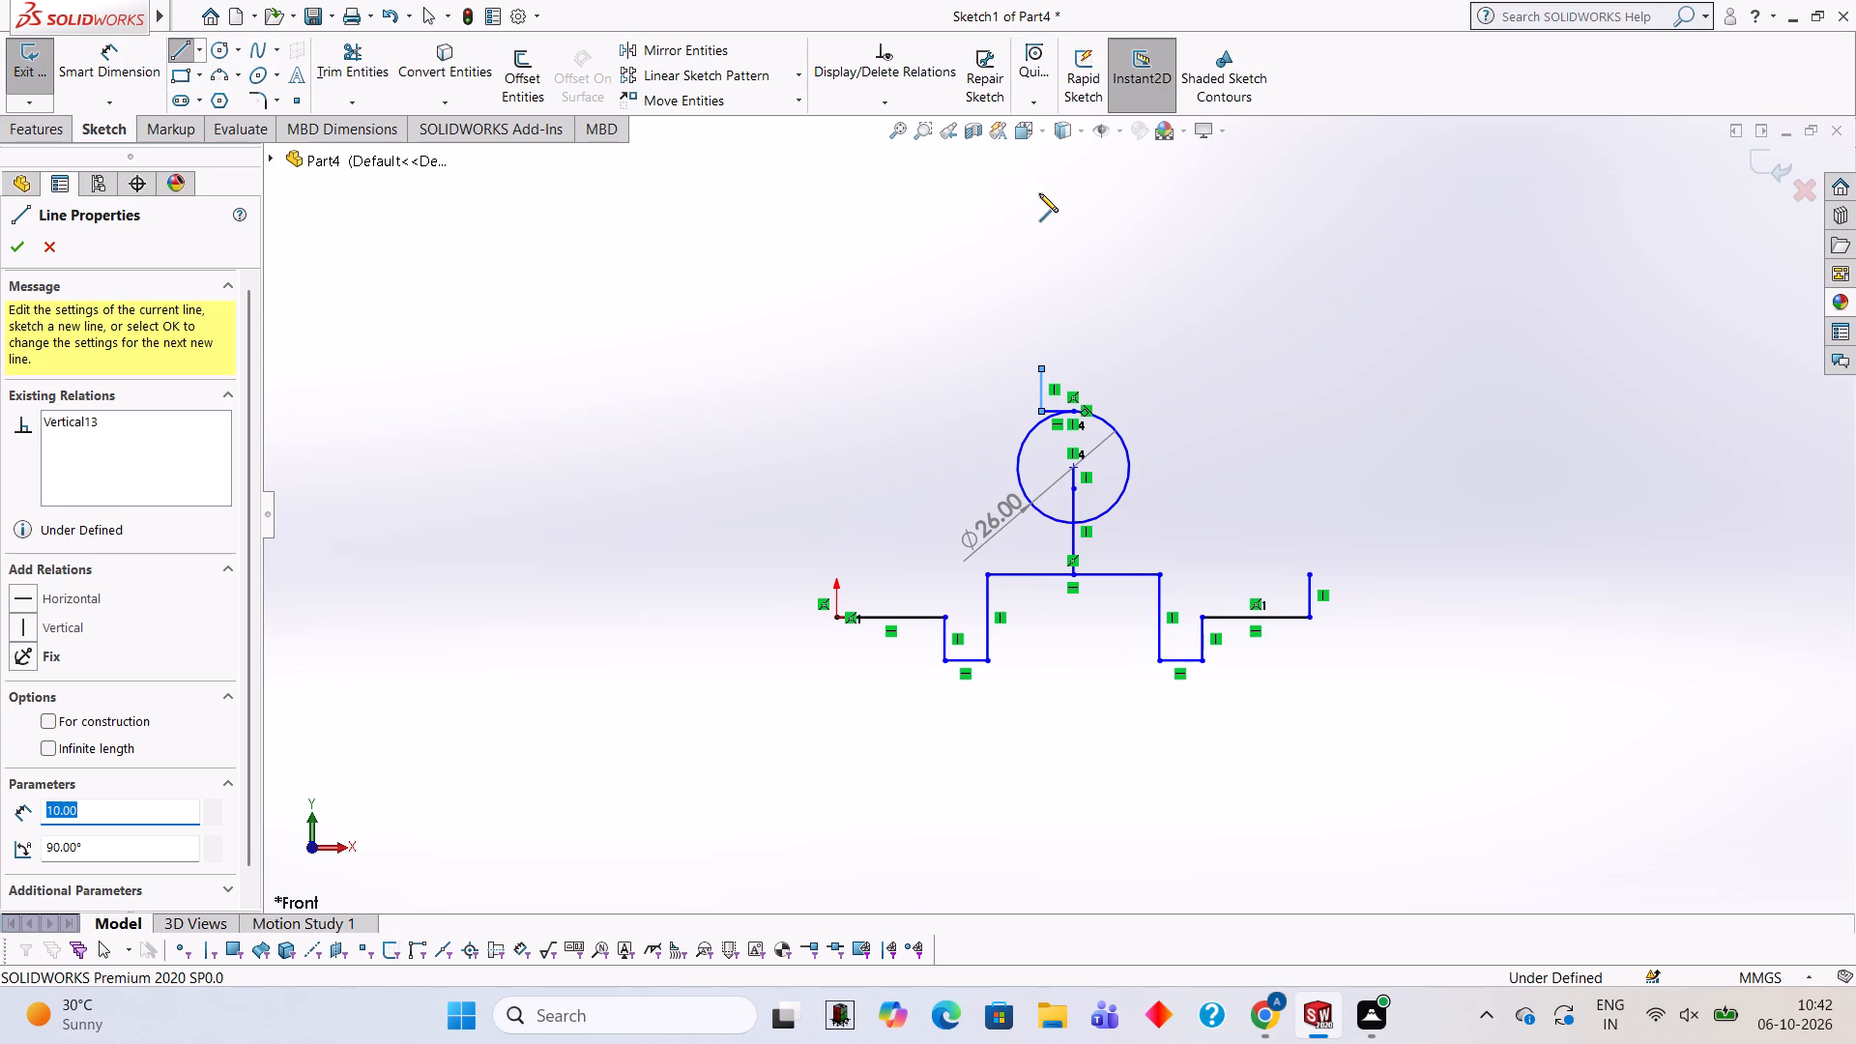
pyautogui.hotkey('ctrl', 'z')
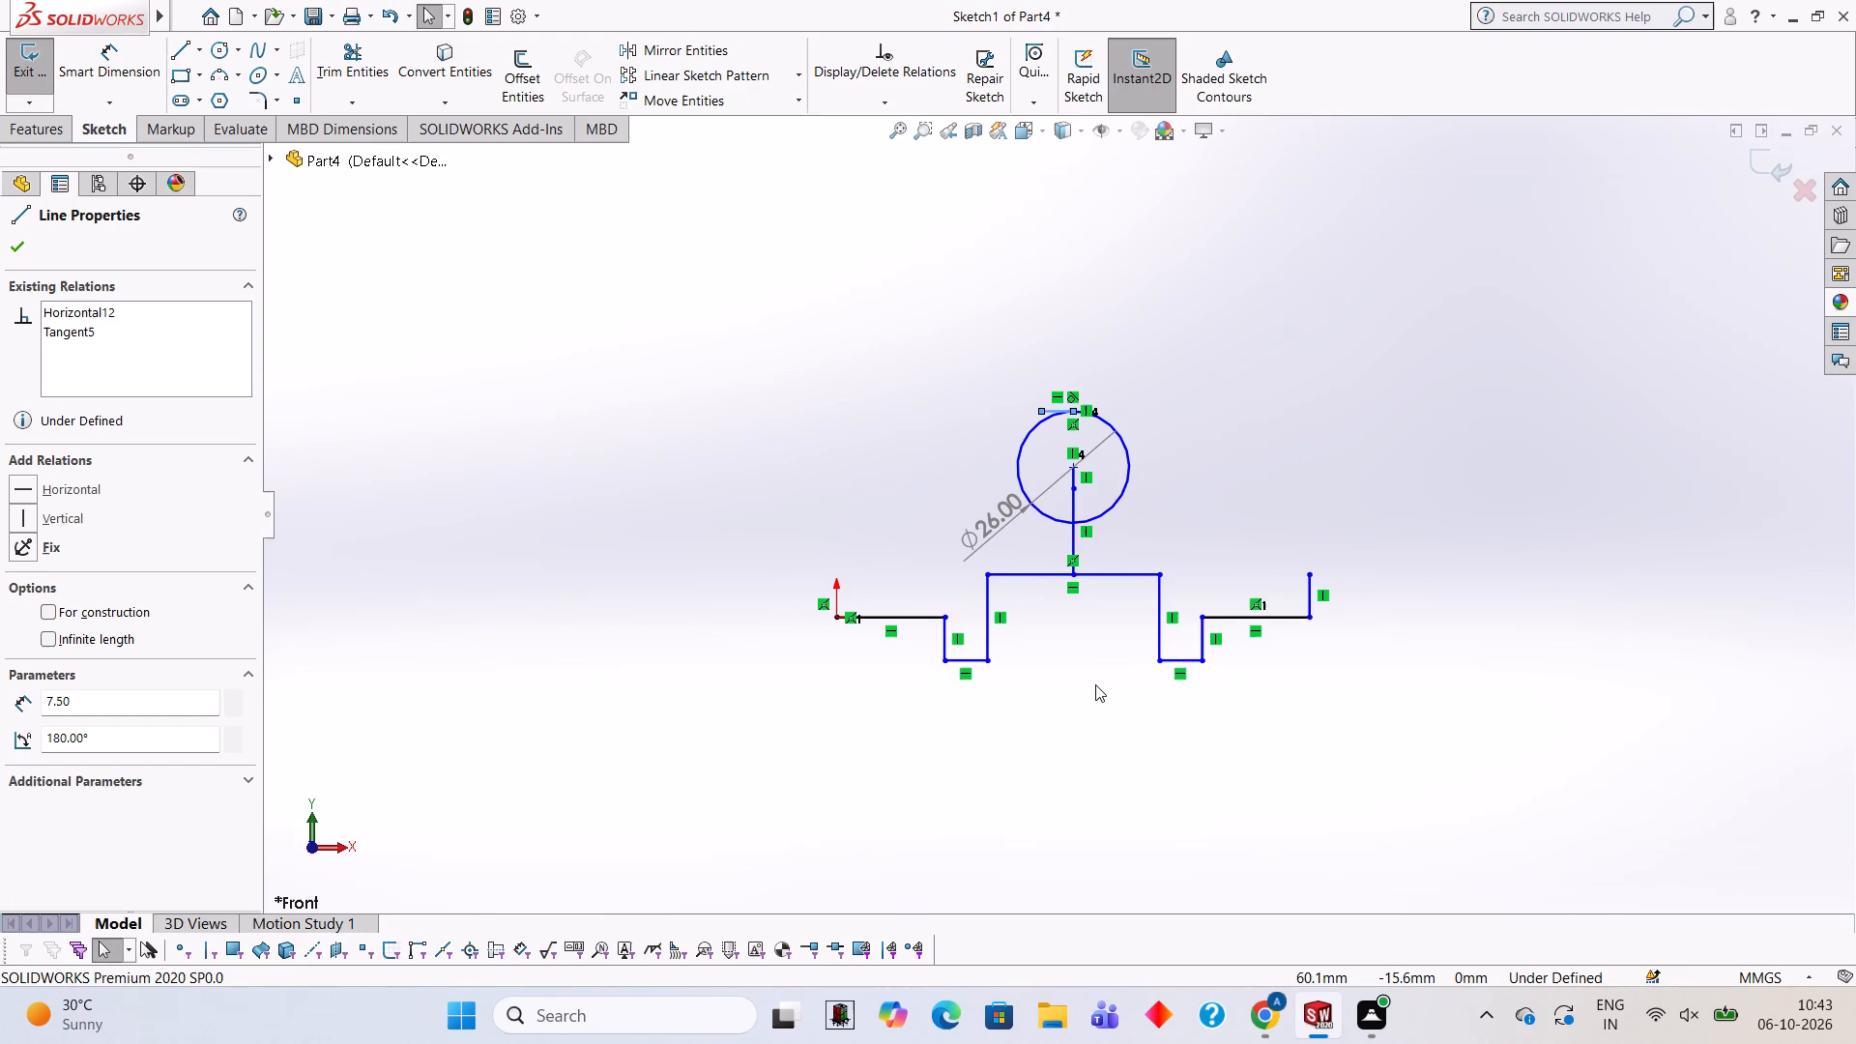
# From centrally below the profile, sketch lines 75 mm up, 7.5 mm left and 17 mm down to the short tangent line's end.
pyautogui.click(188, 46)
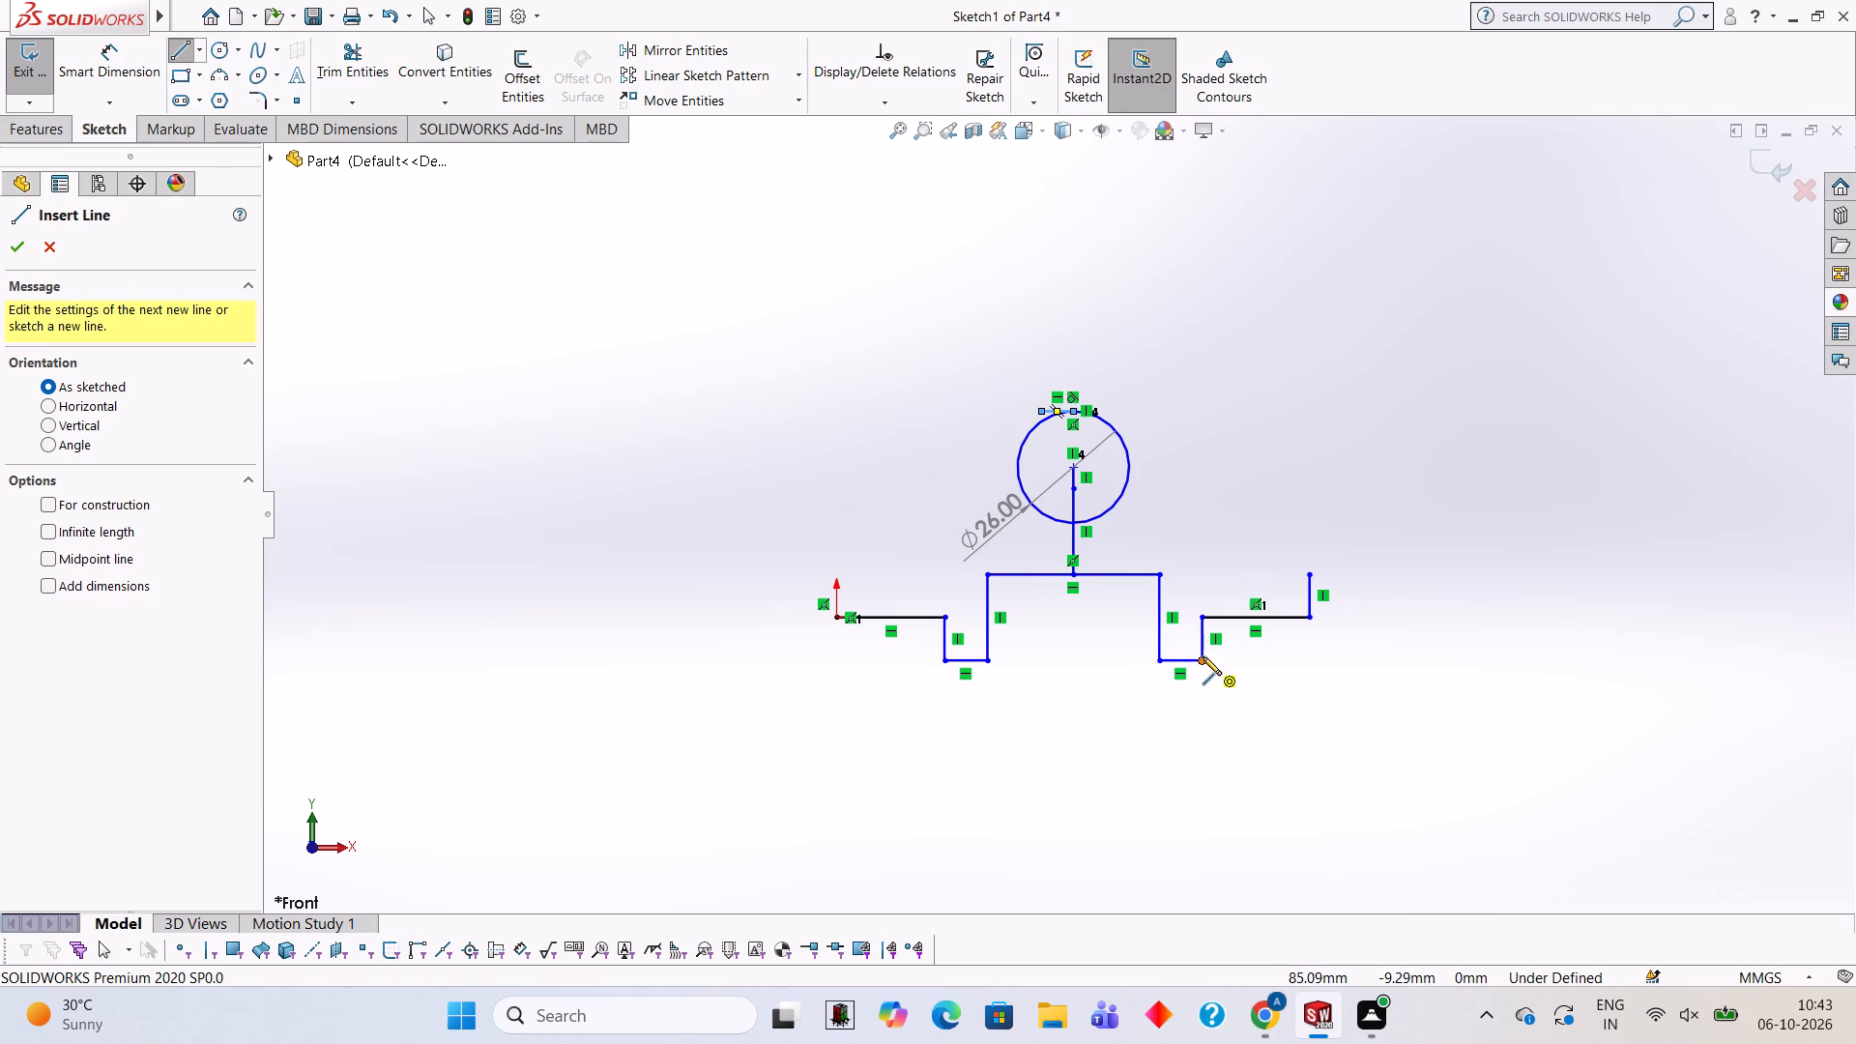
pyautogui.click(1074, 657)
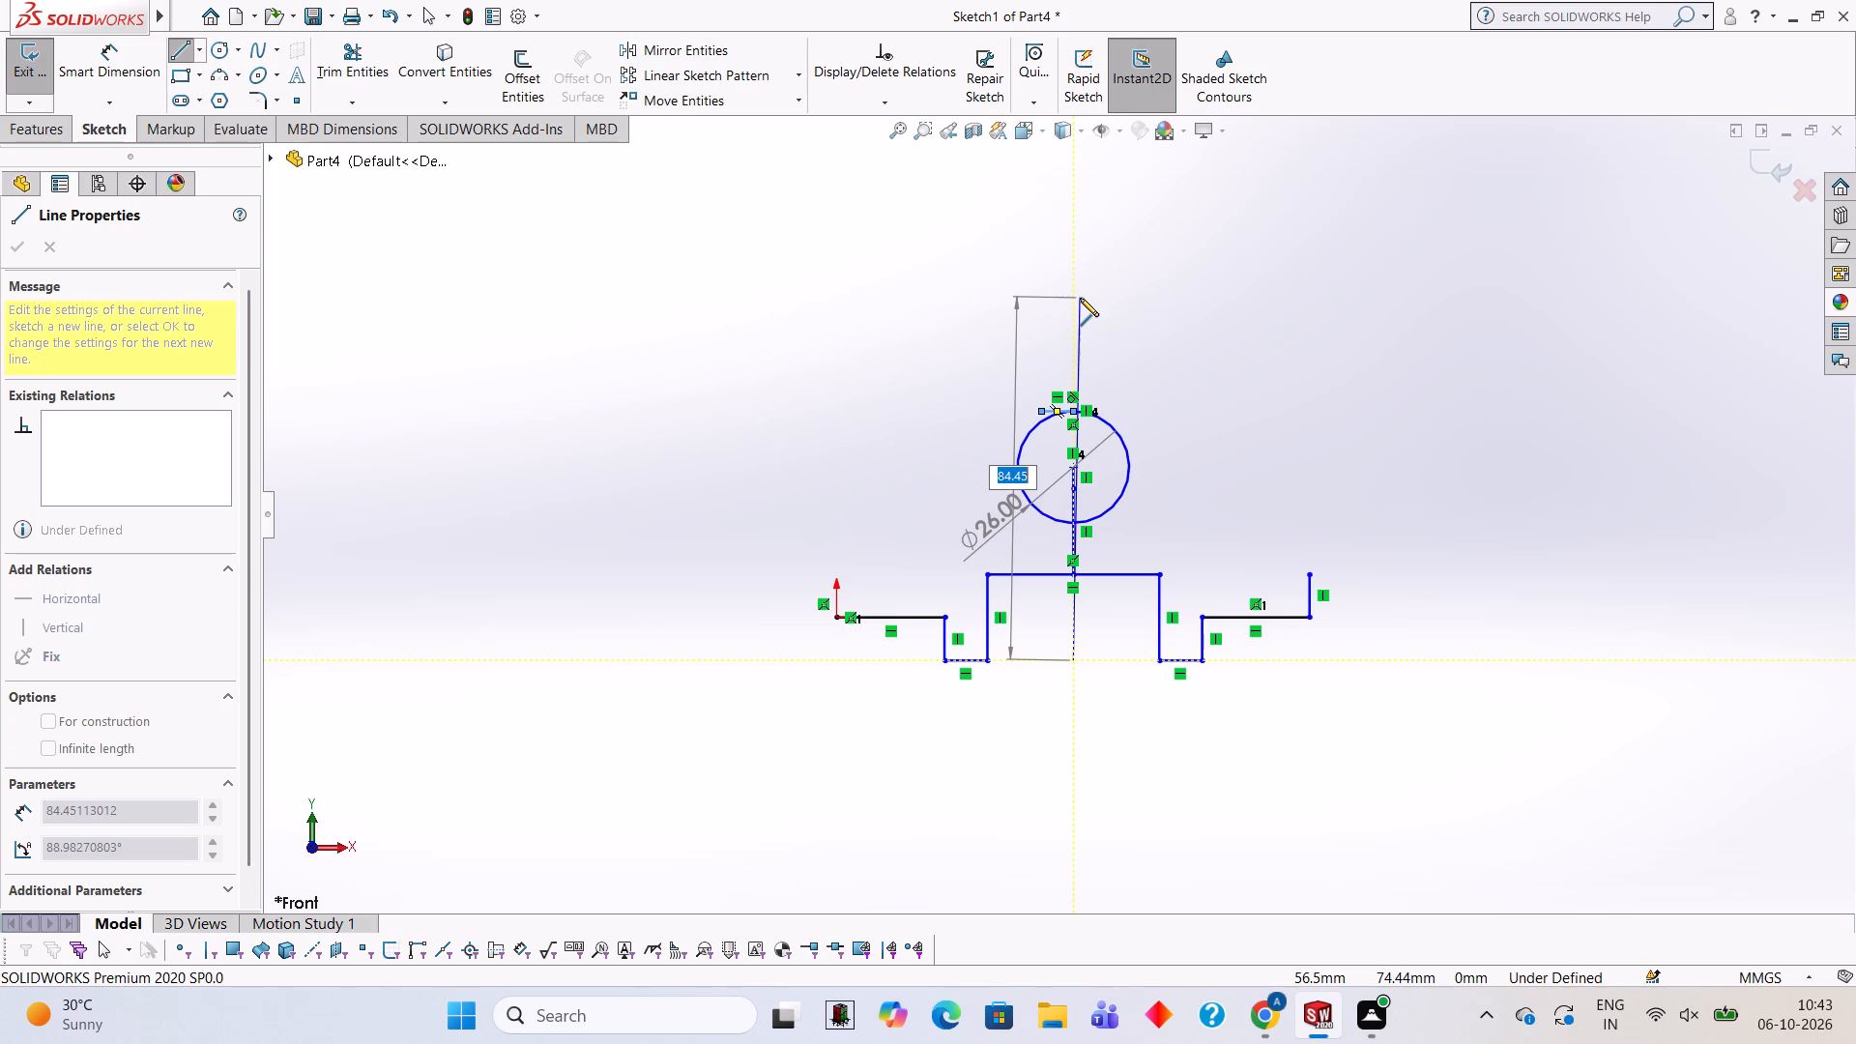
pyautogui.write('75')
pyautogui.press('Return')
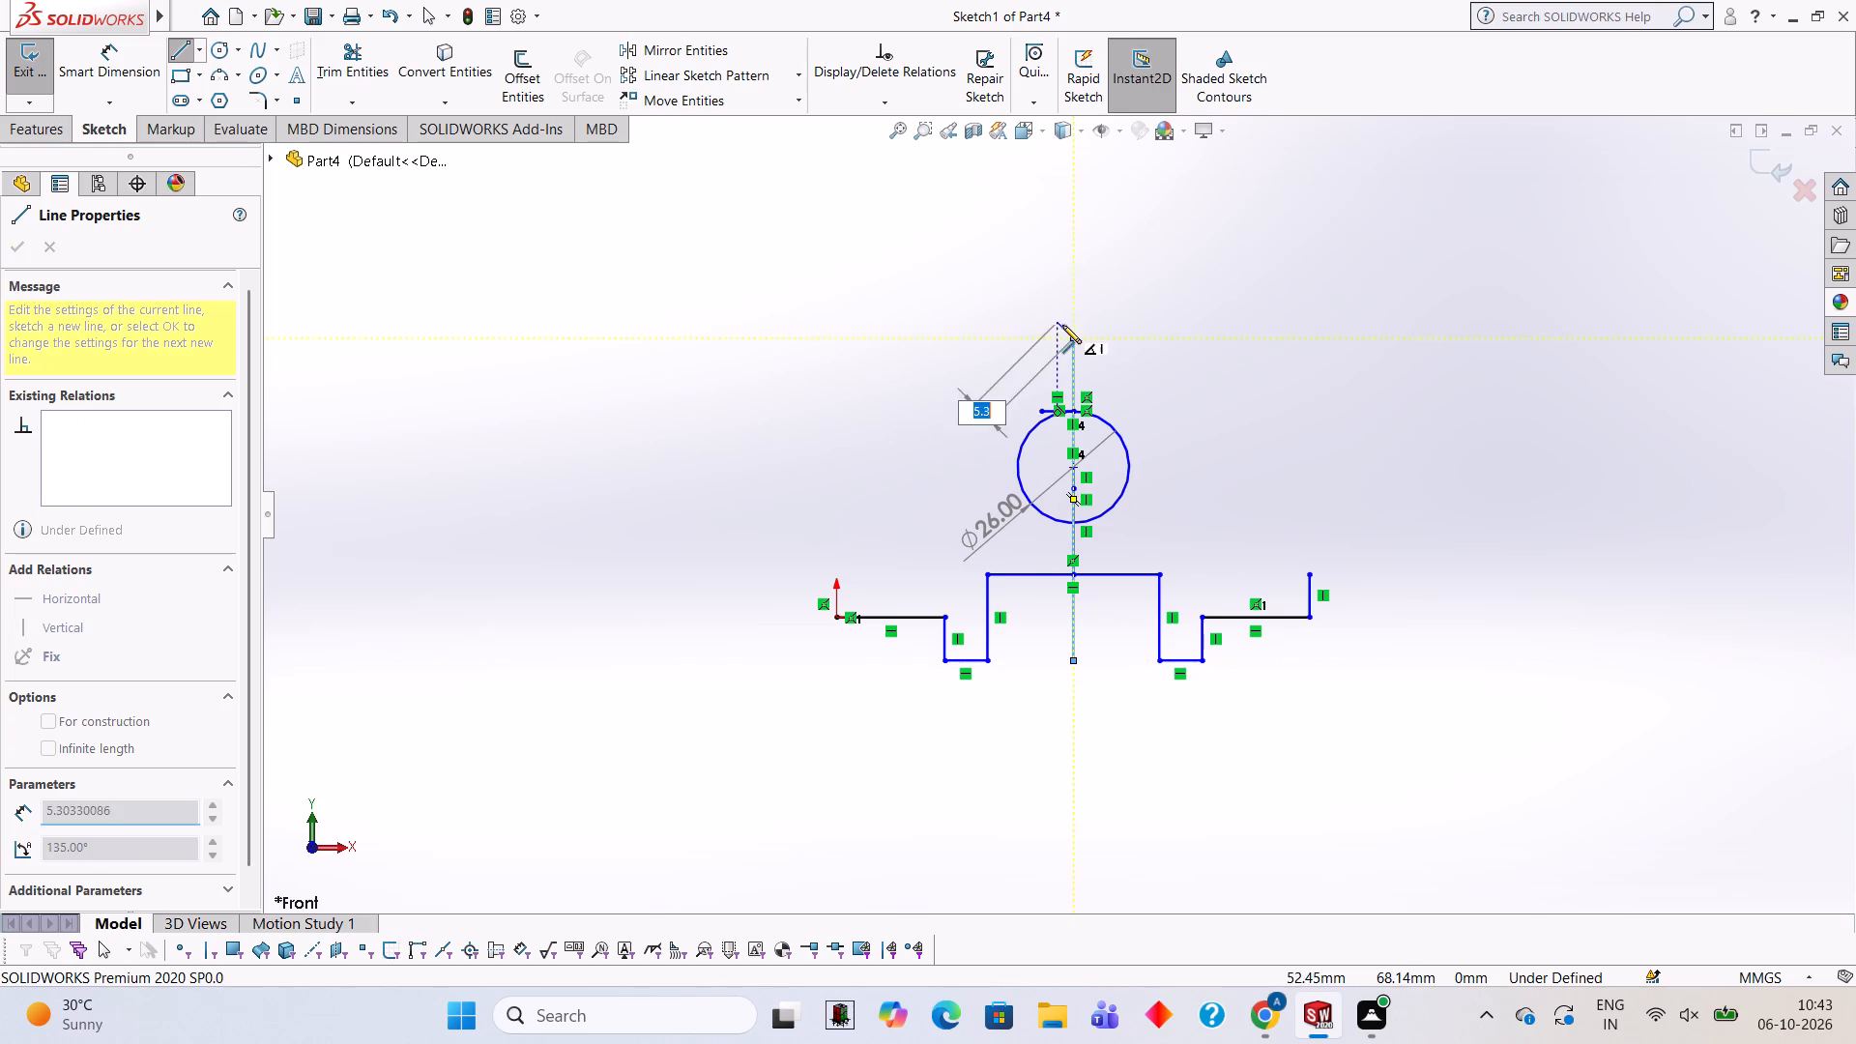
pyautogui.click(1037, 337)
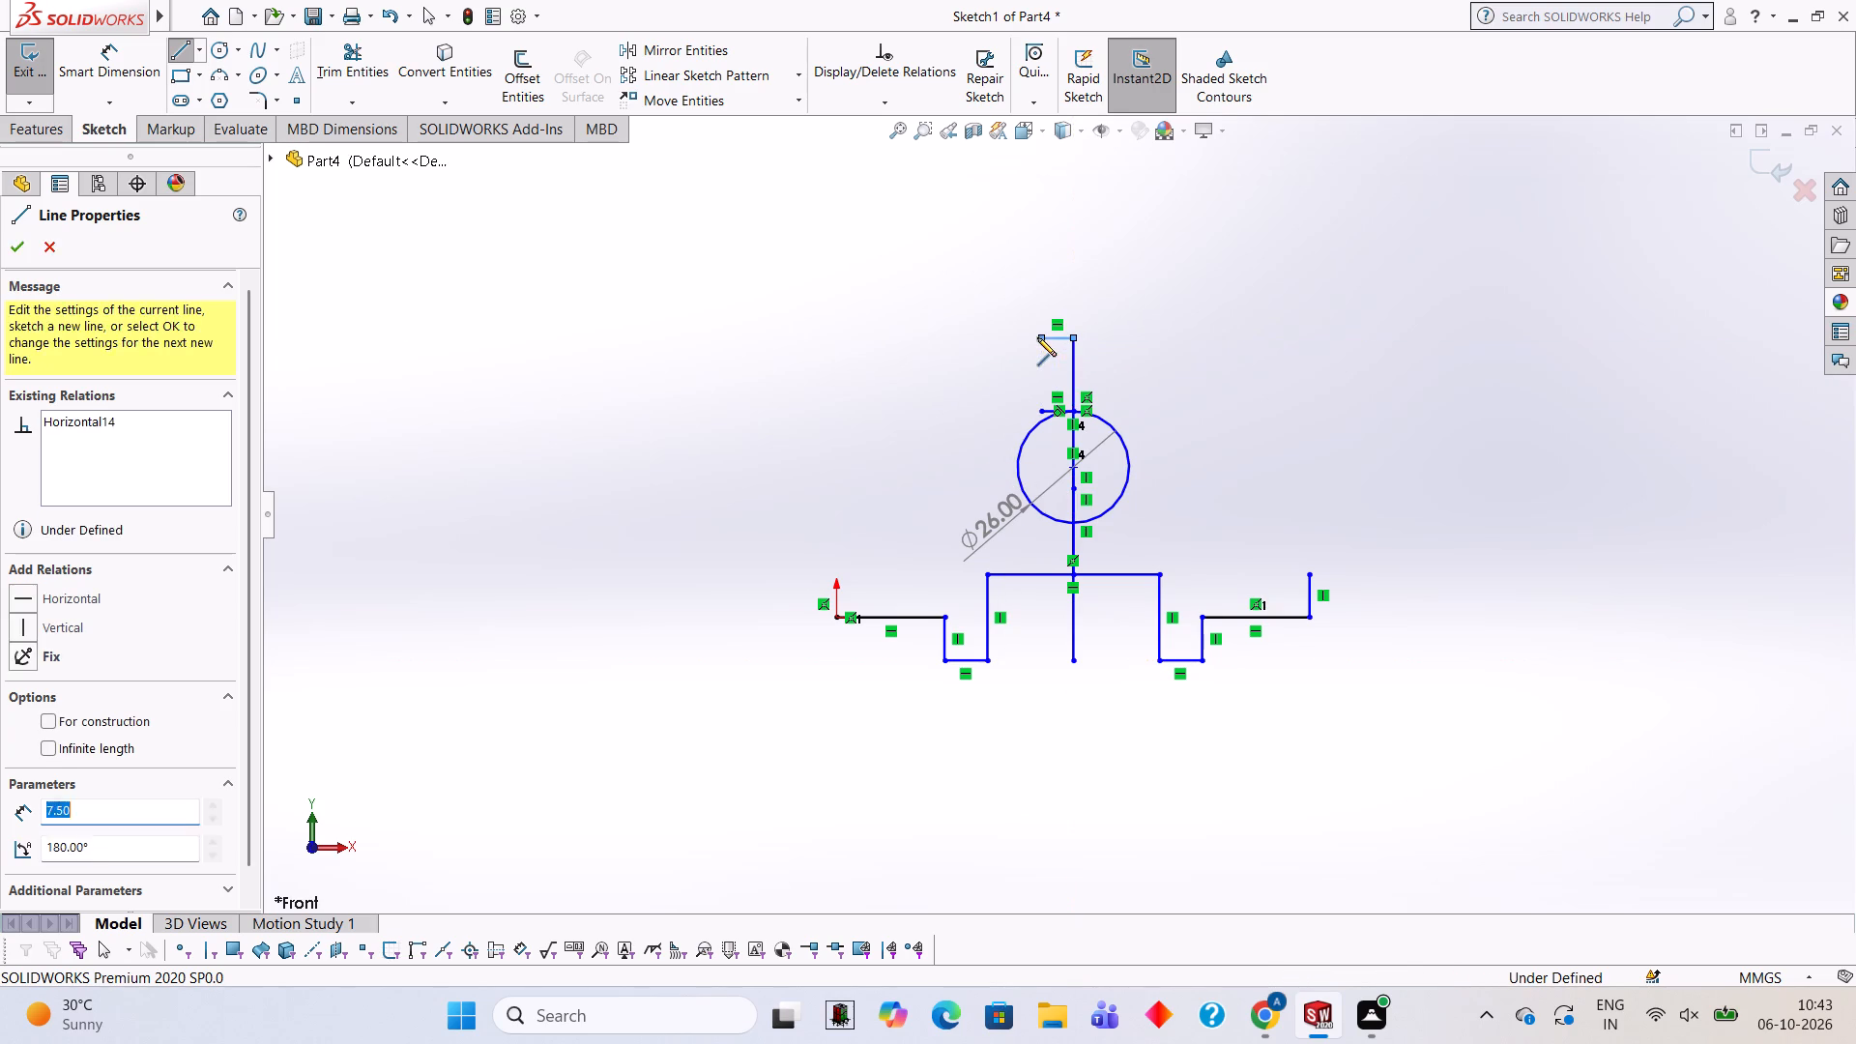
pyautogui.click(1042, 408)
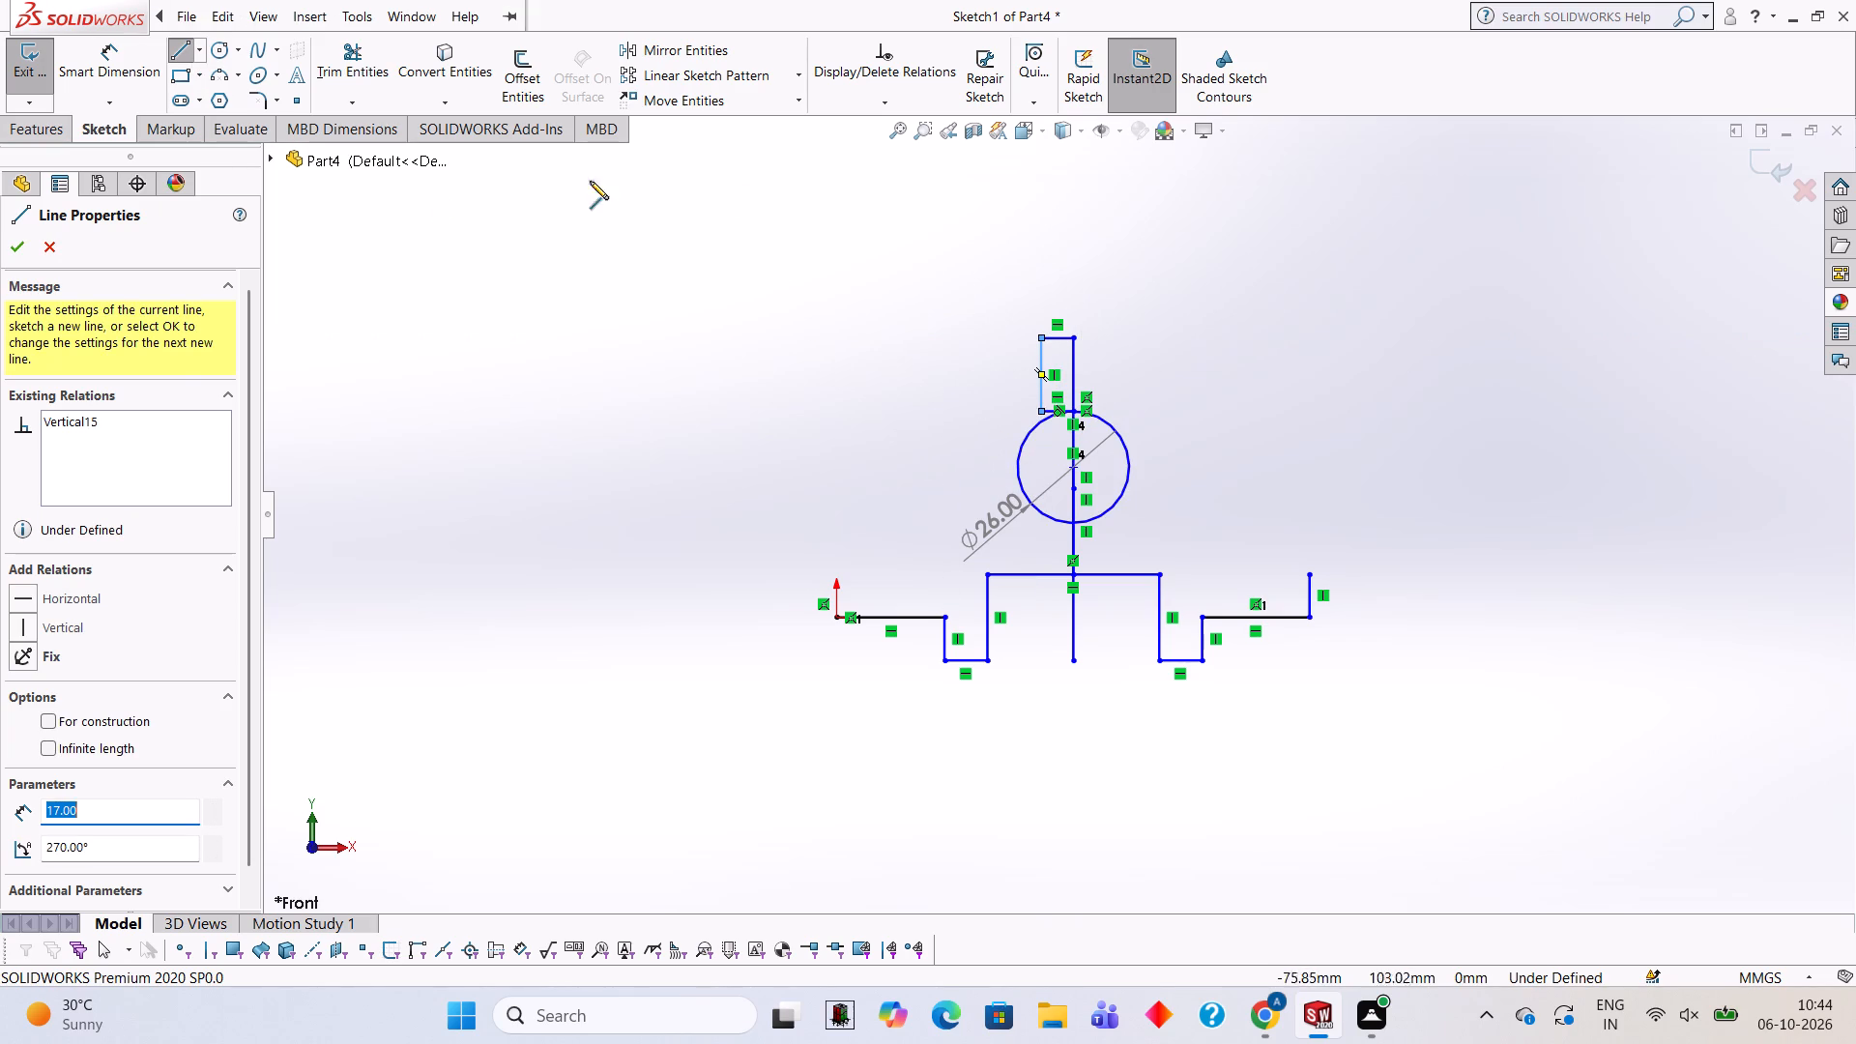
pyautogui.press('Escape')
# Sketch a vertical line about 7.3 mm down from the tangent line's left end into the circle.
pyautogui.click(1040, 412)
pyautogui.click(1041, 443)
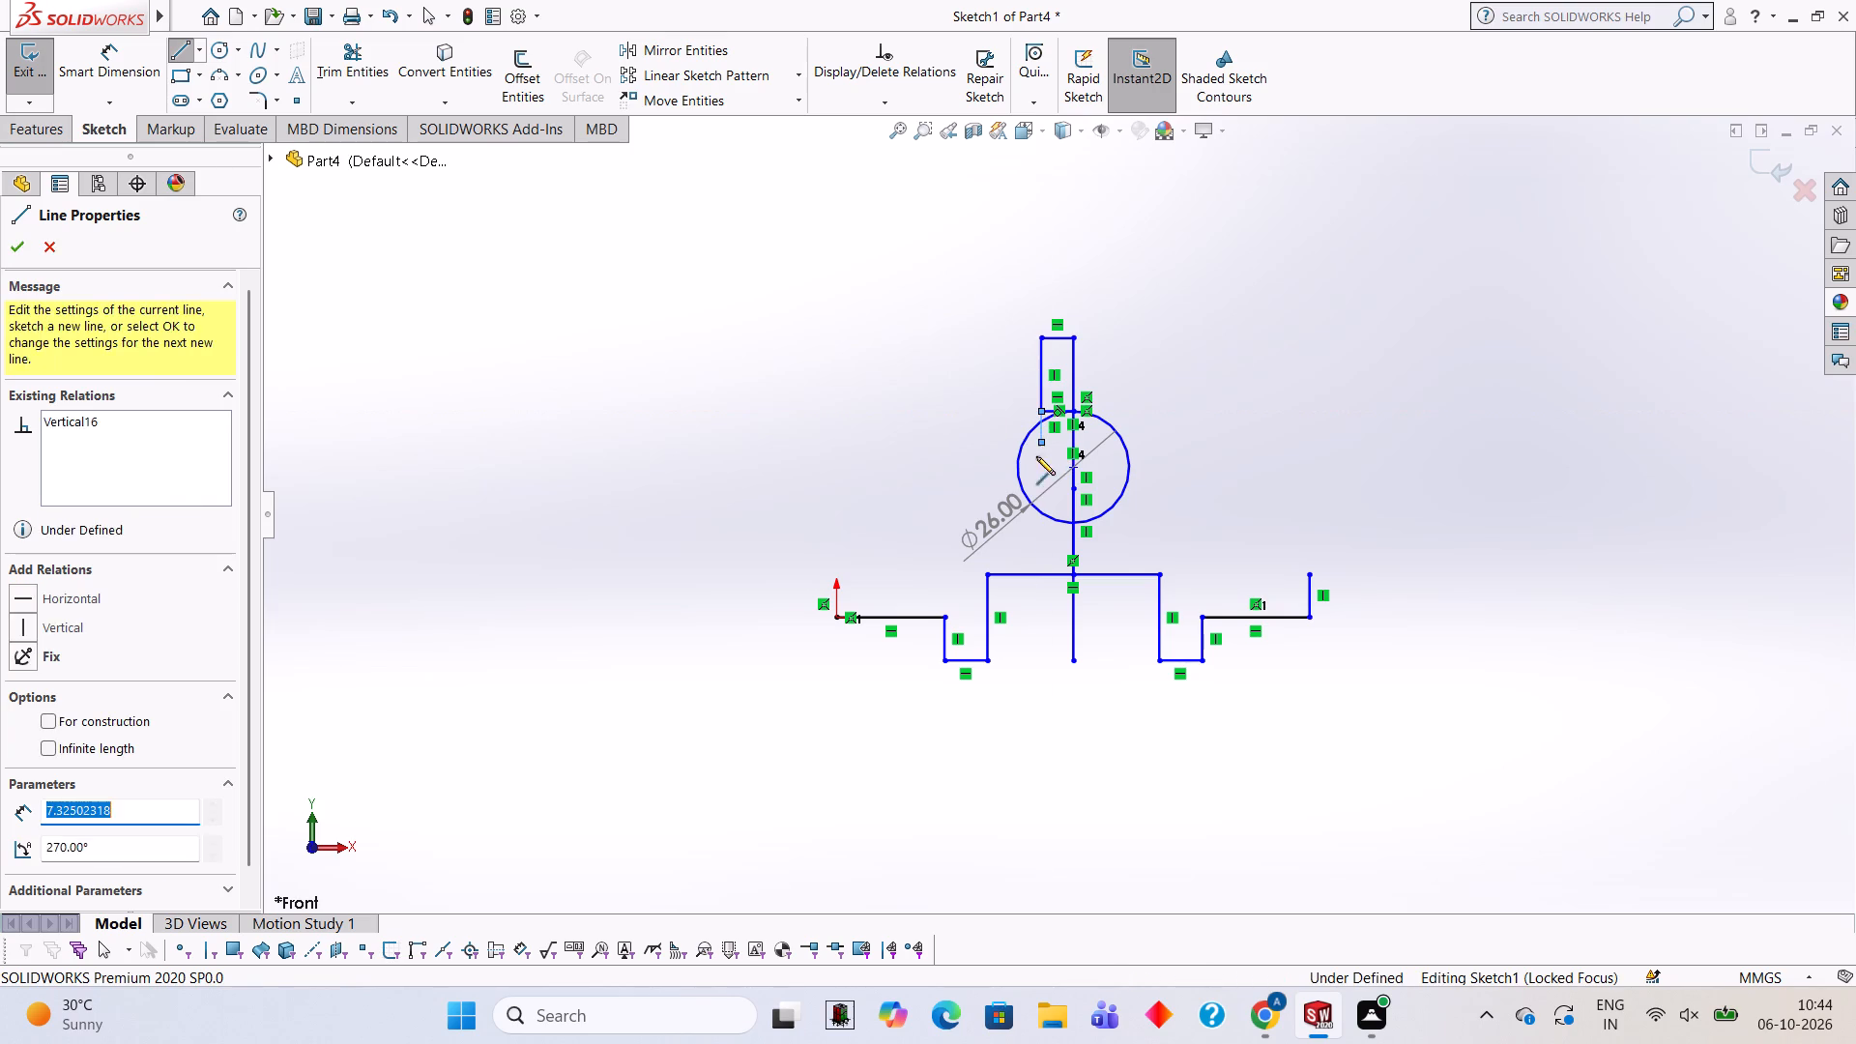
pyautogui.press('Escape')
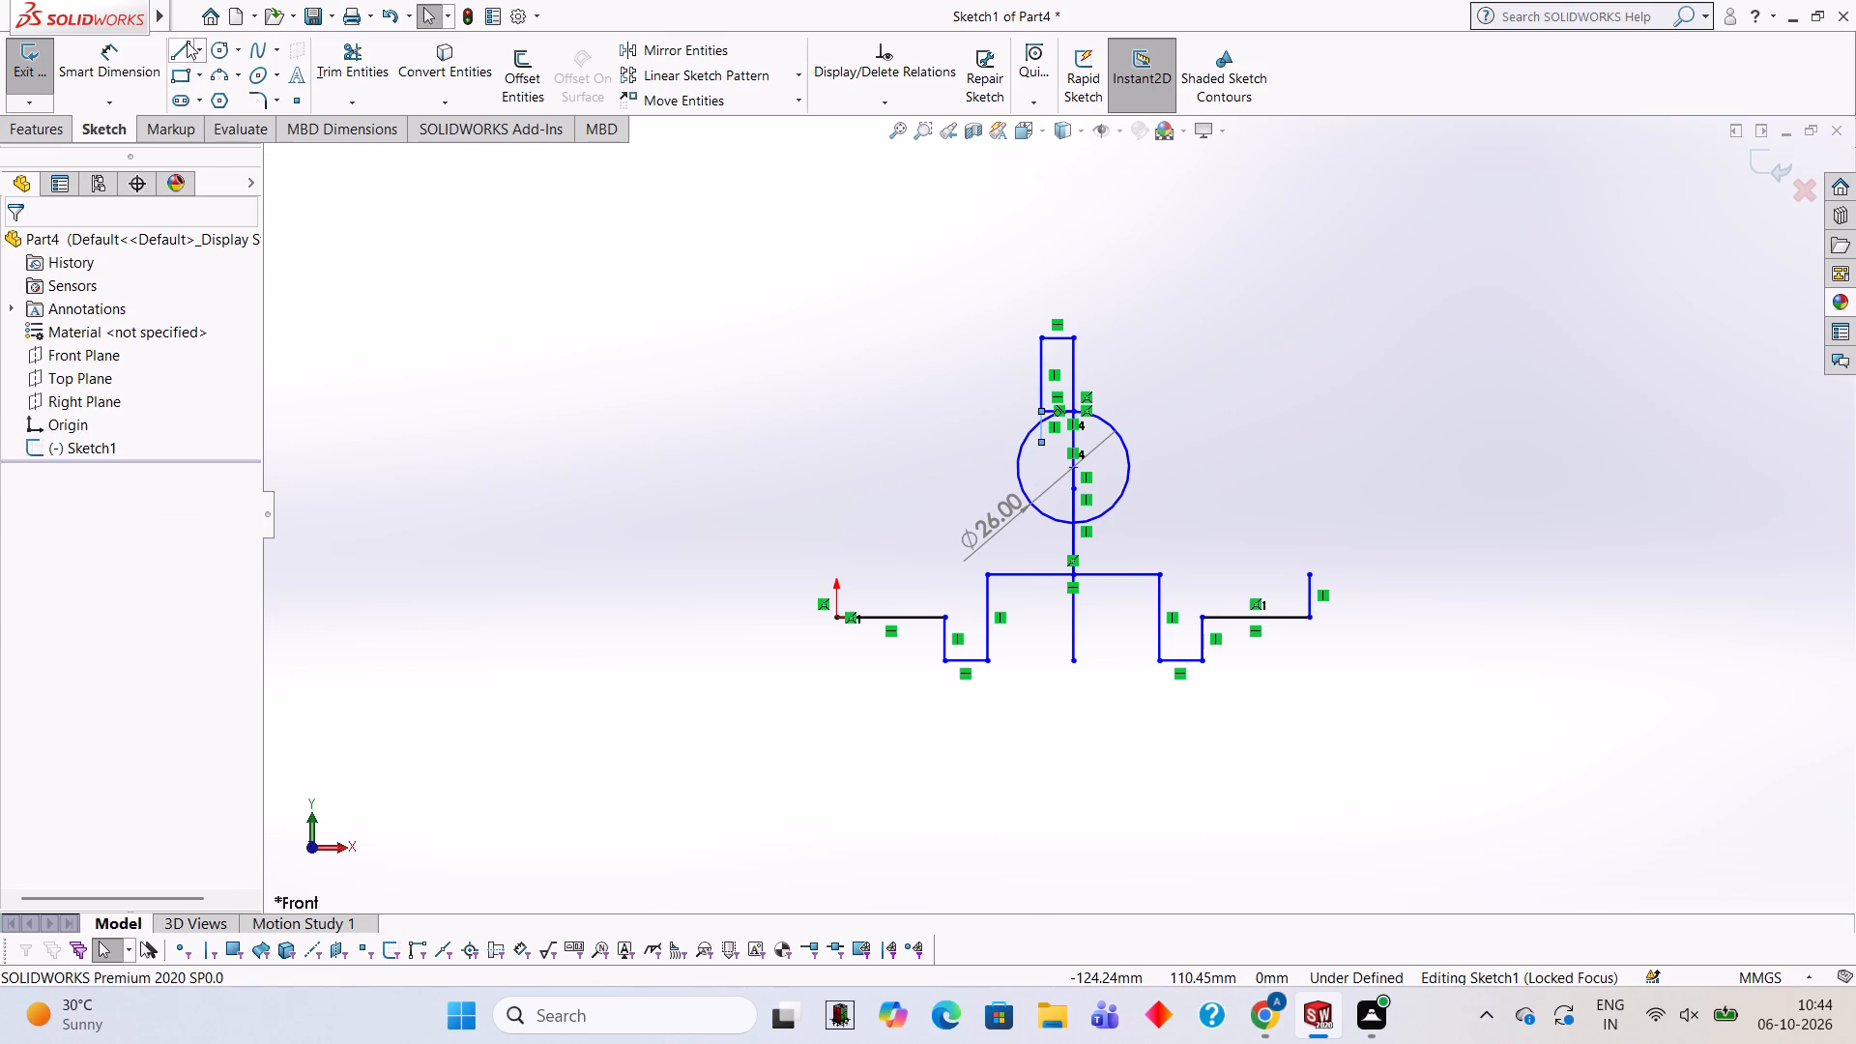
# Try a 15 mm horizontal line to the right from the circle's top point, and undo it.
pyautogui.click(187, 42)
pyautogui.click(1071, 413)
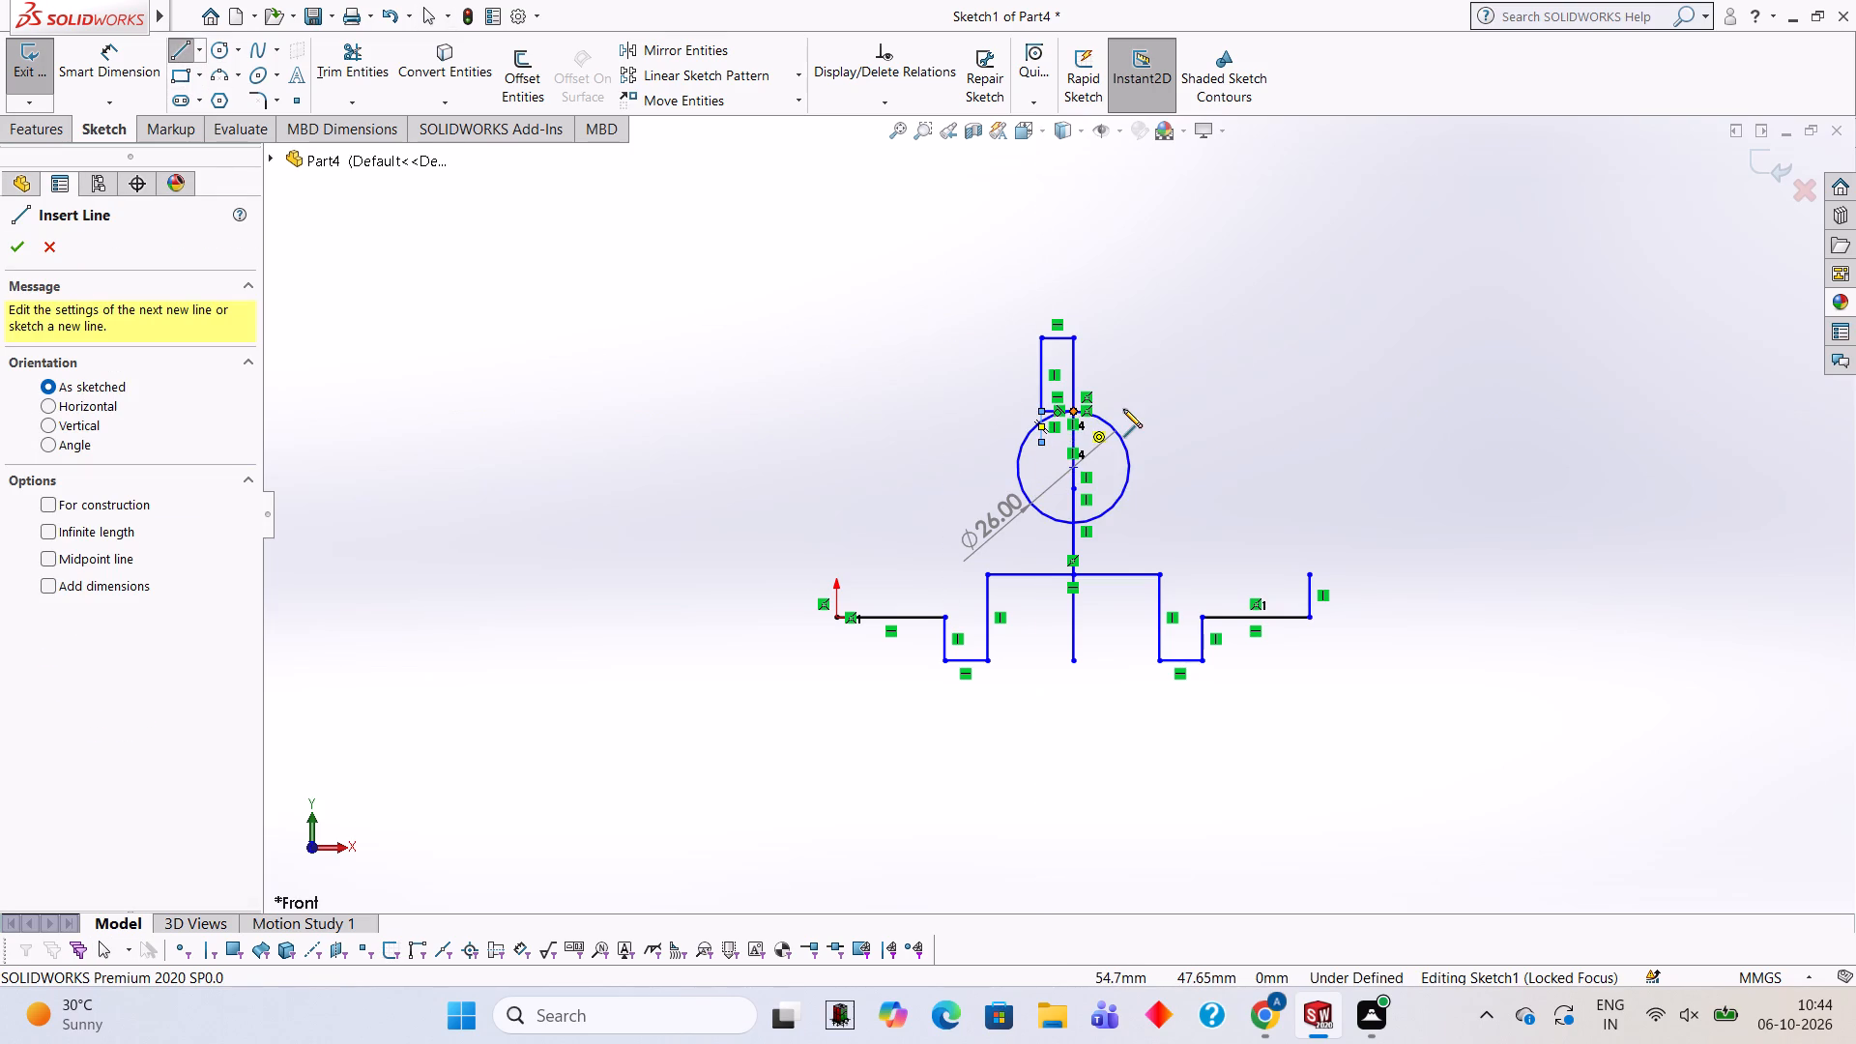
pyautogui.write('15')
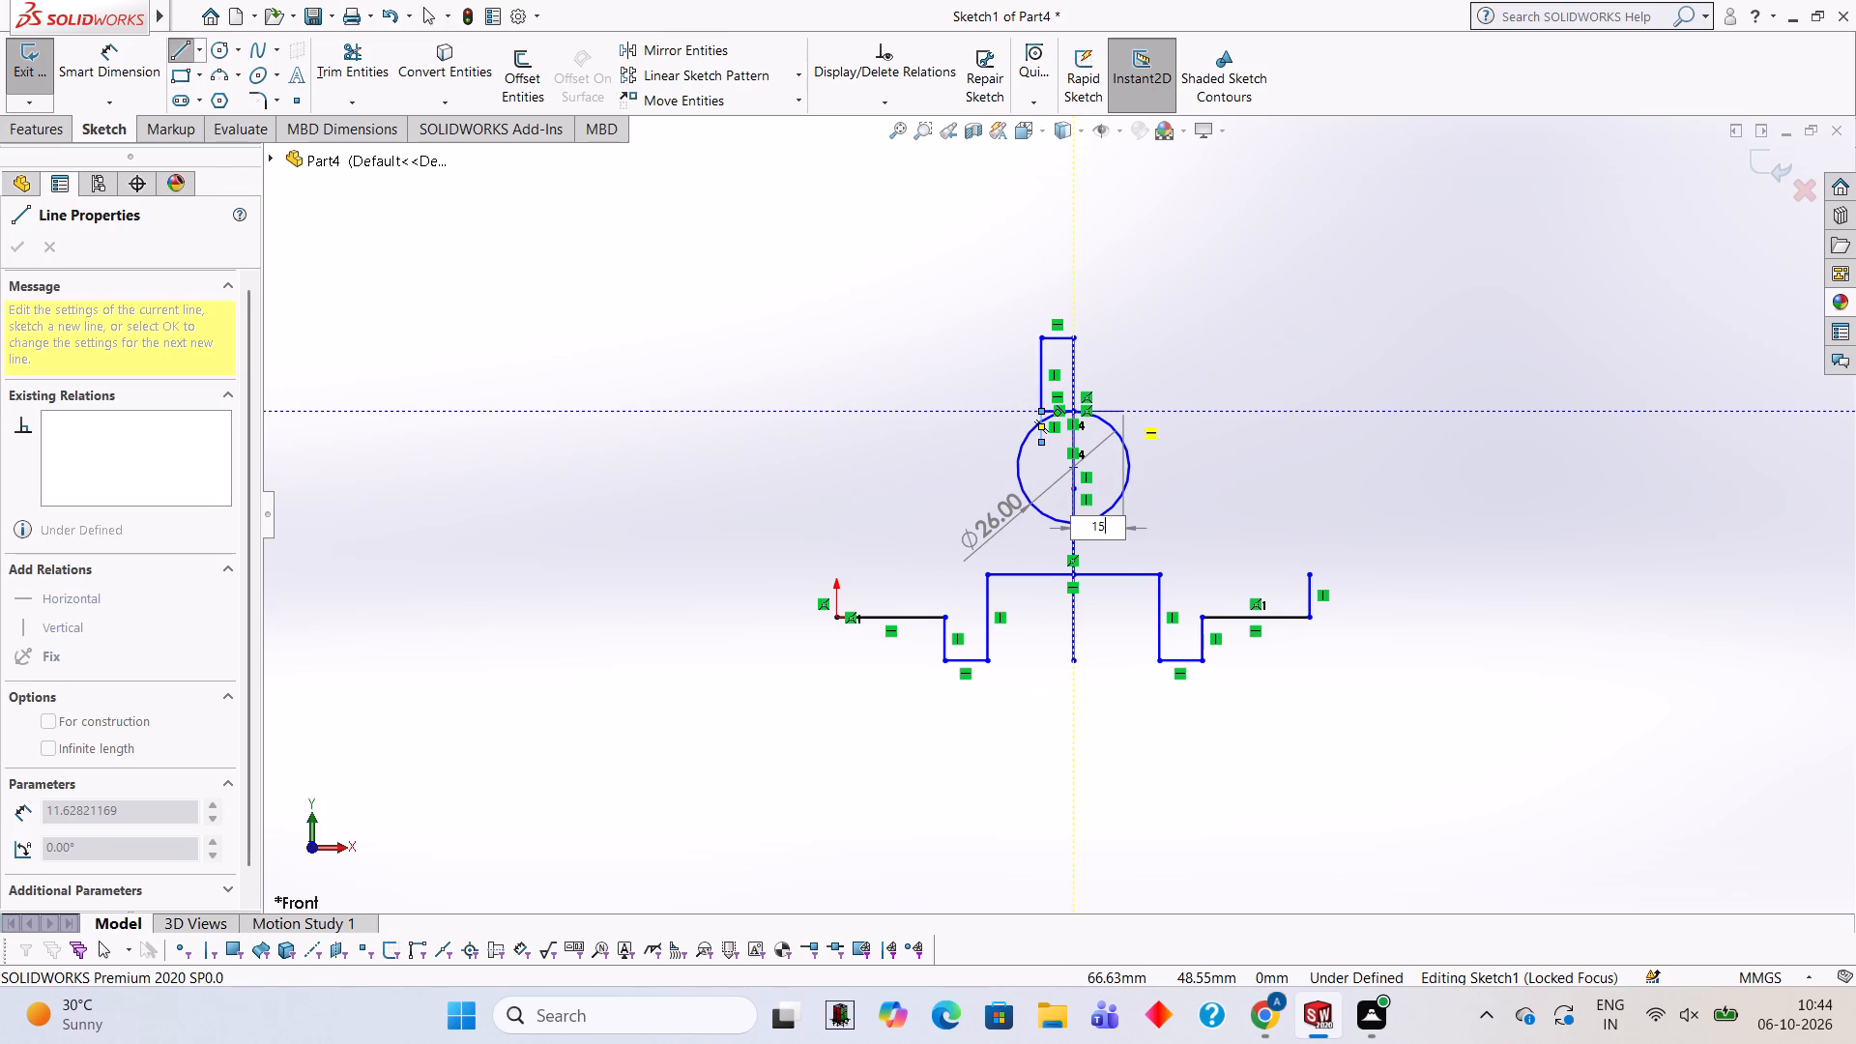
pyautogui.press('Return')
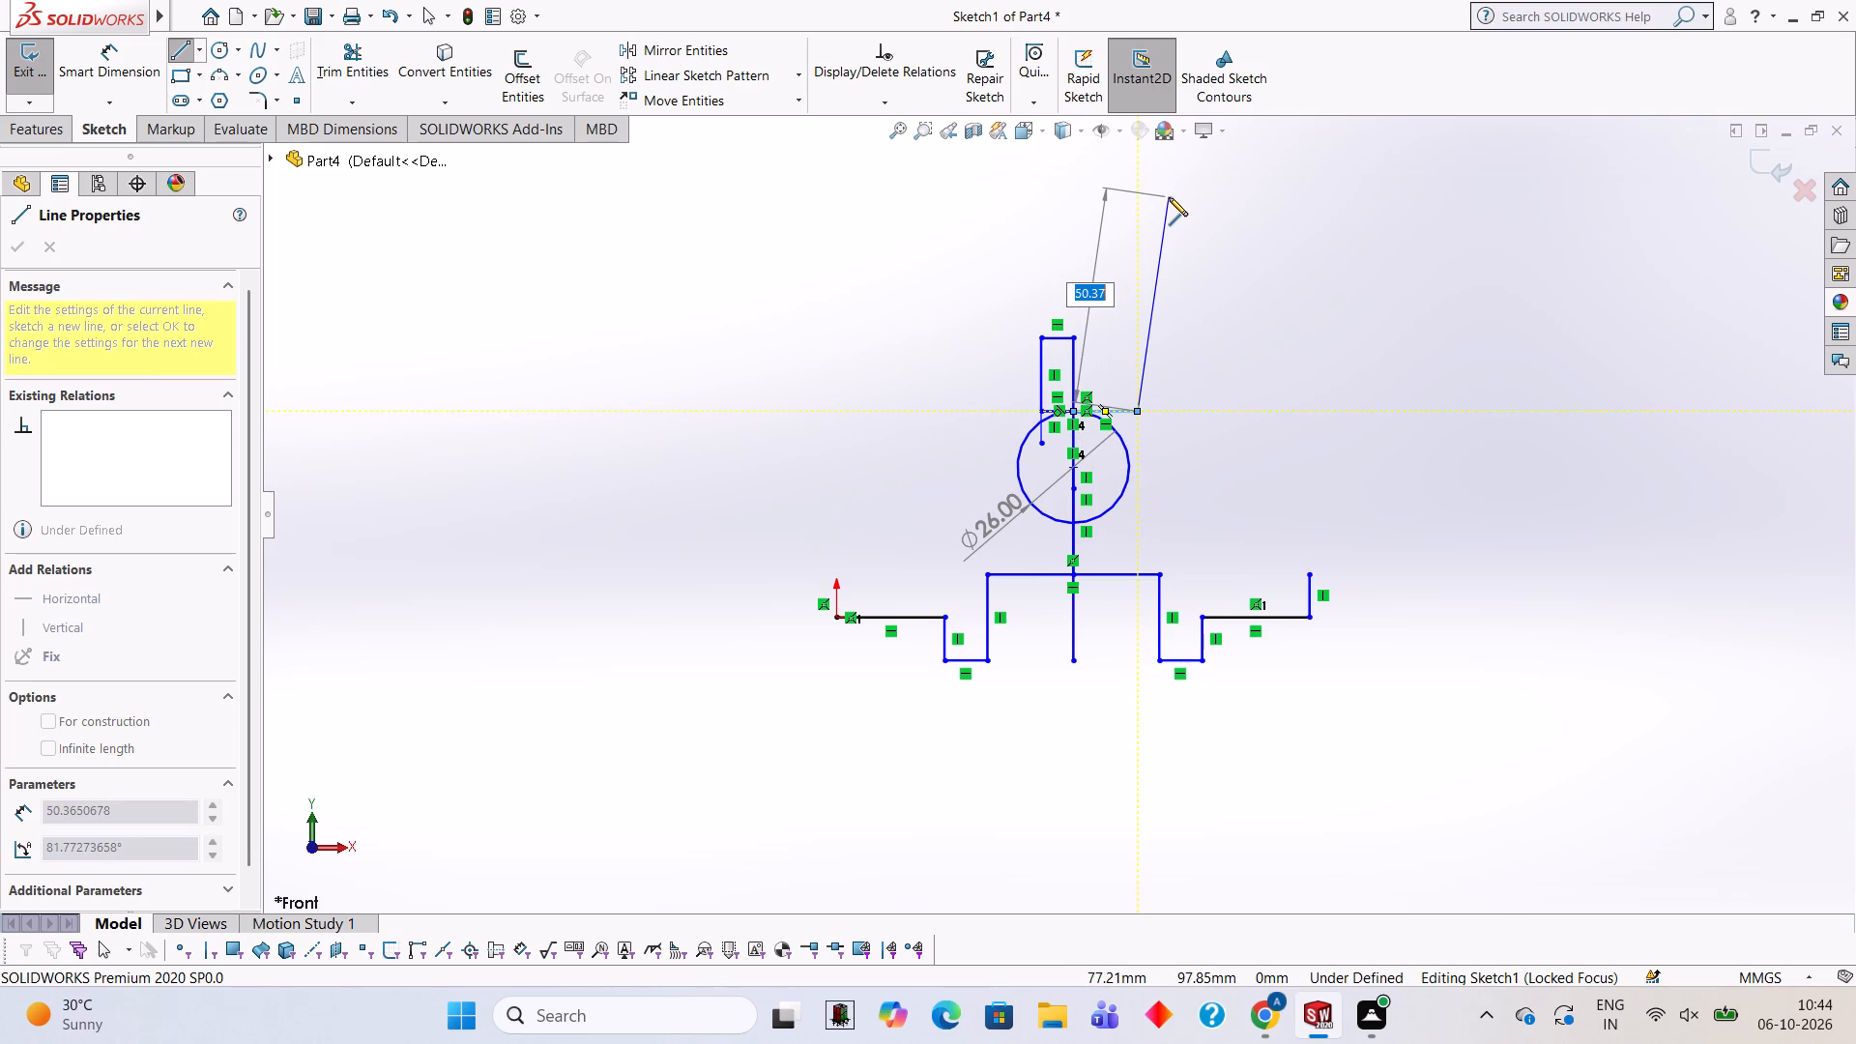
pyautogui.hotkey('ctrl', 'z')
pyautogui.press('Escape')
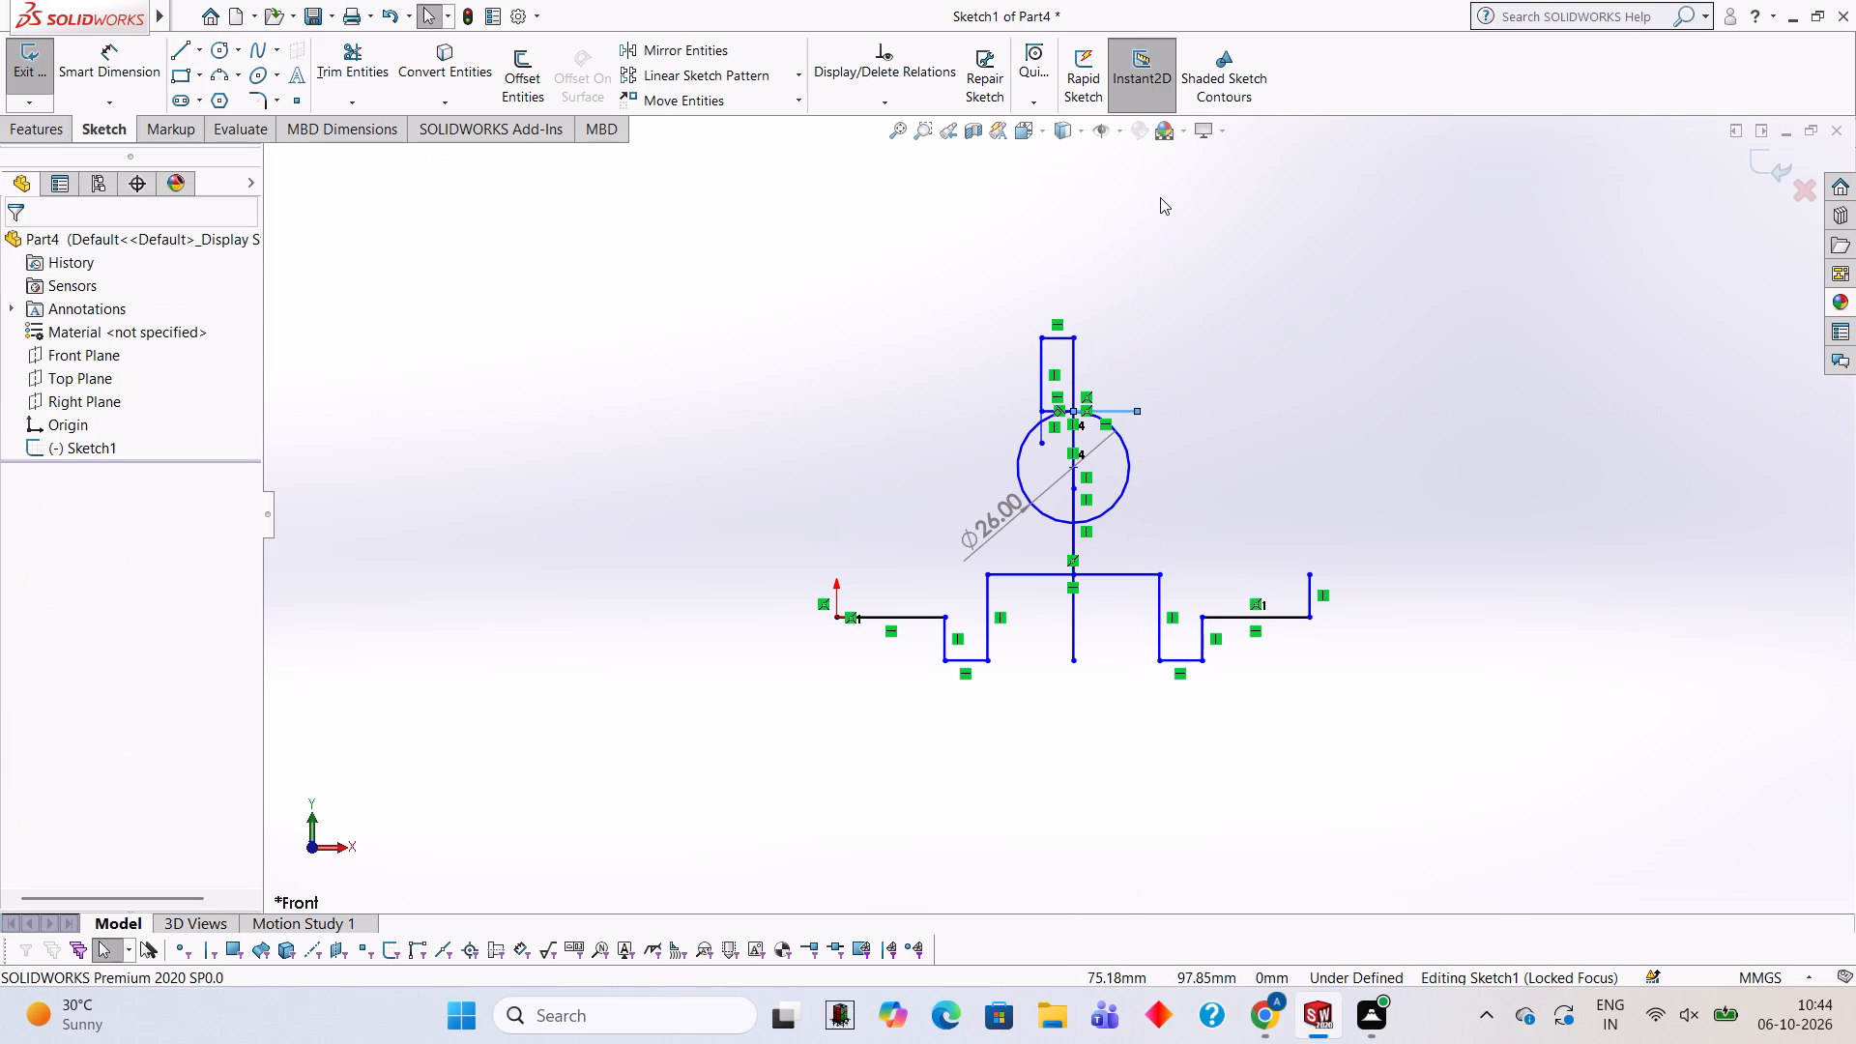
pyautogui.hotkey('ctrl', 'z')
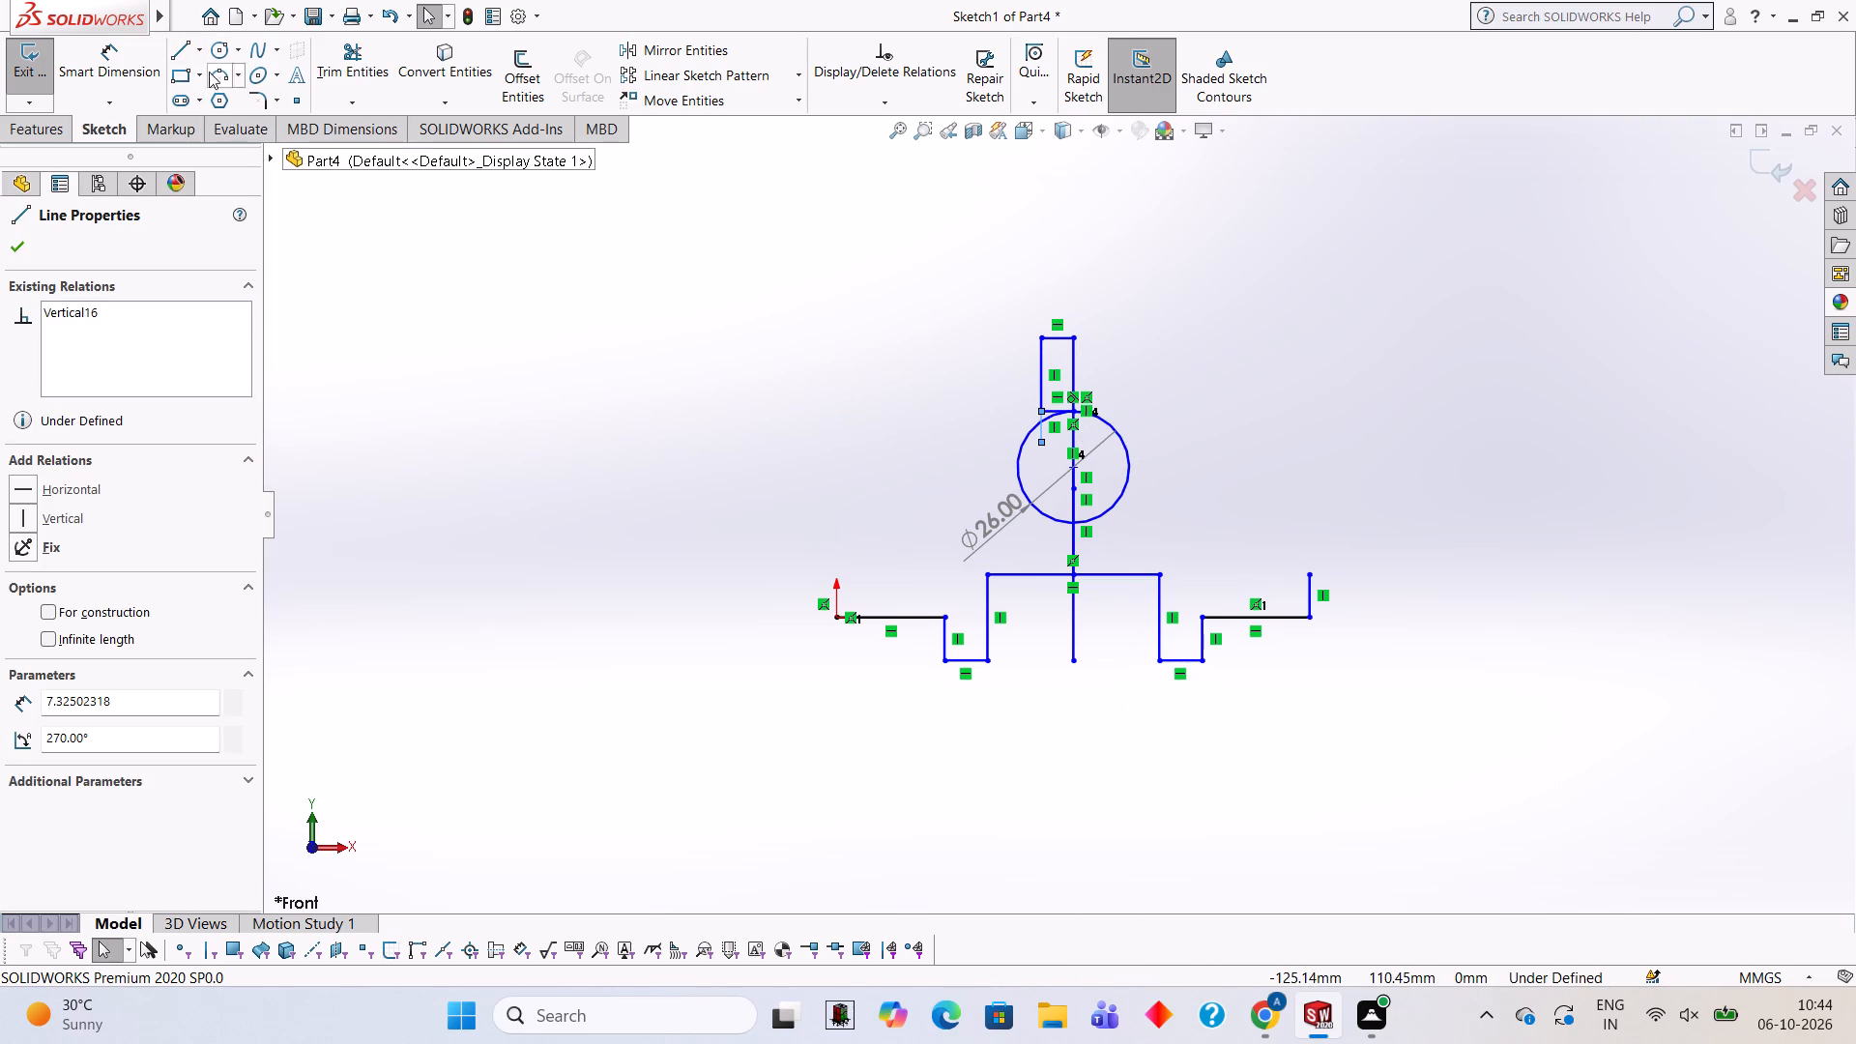
# From the circle's top point, sketch lines 7.5 mm right, 17 mm up and back left to the central line's upper end.
pyautogui.click(192, 46)
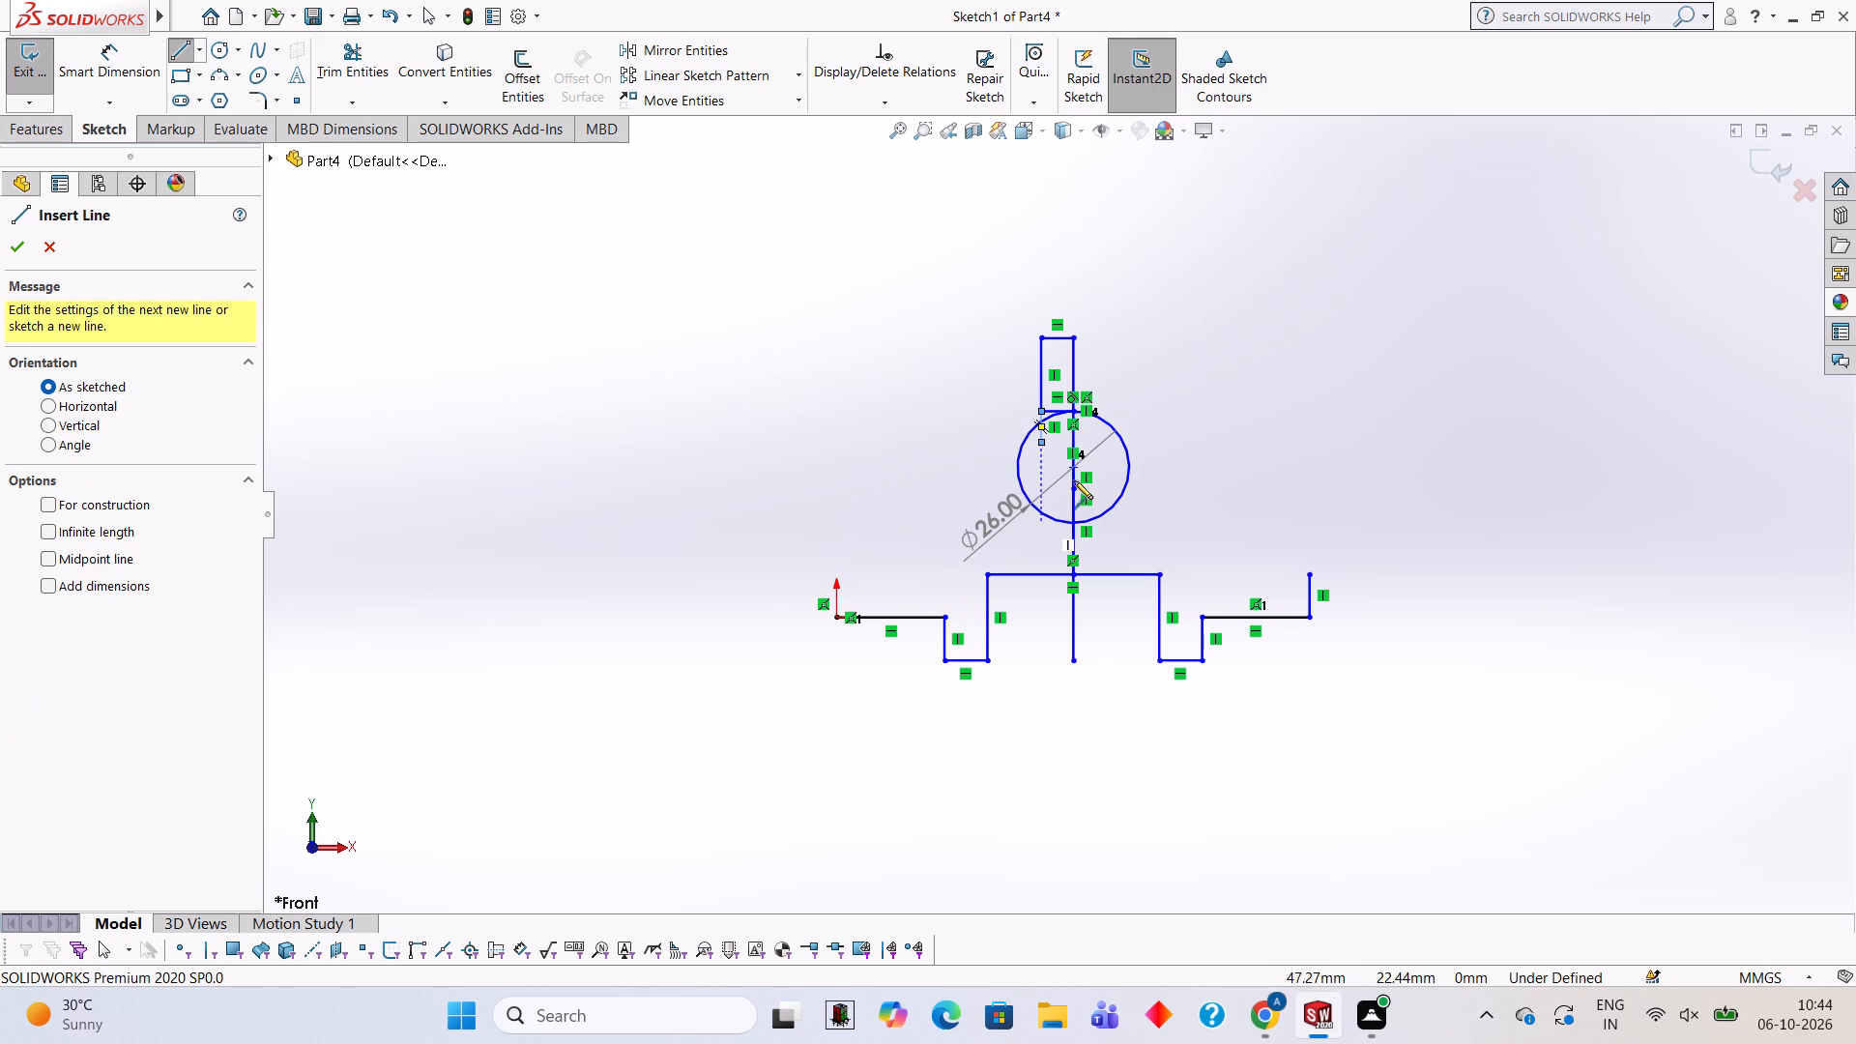
pyautogui.click(1072, 412)
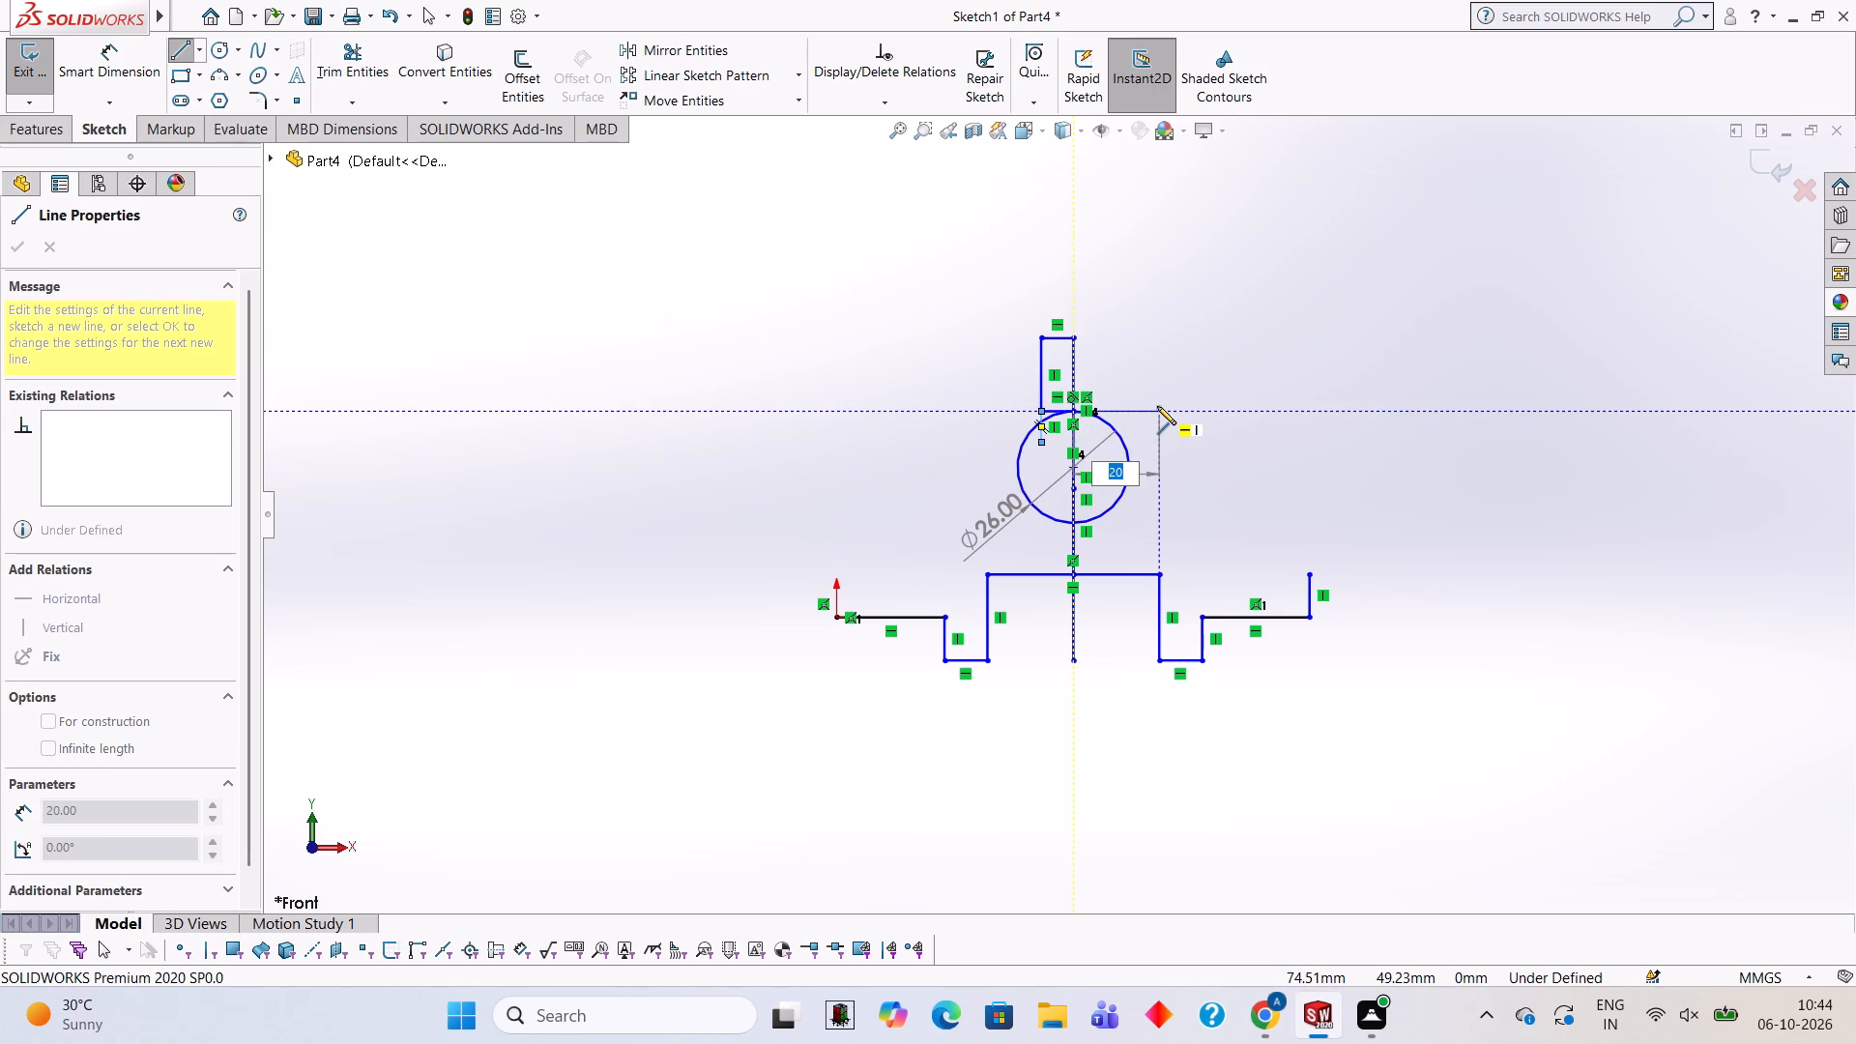
pyautogui.write('7.5')
pyautogui.press('Return')
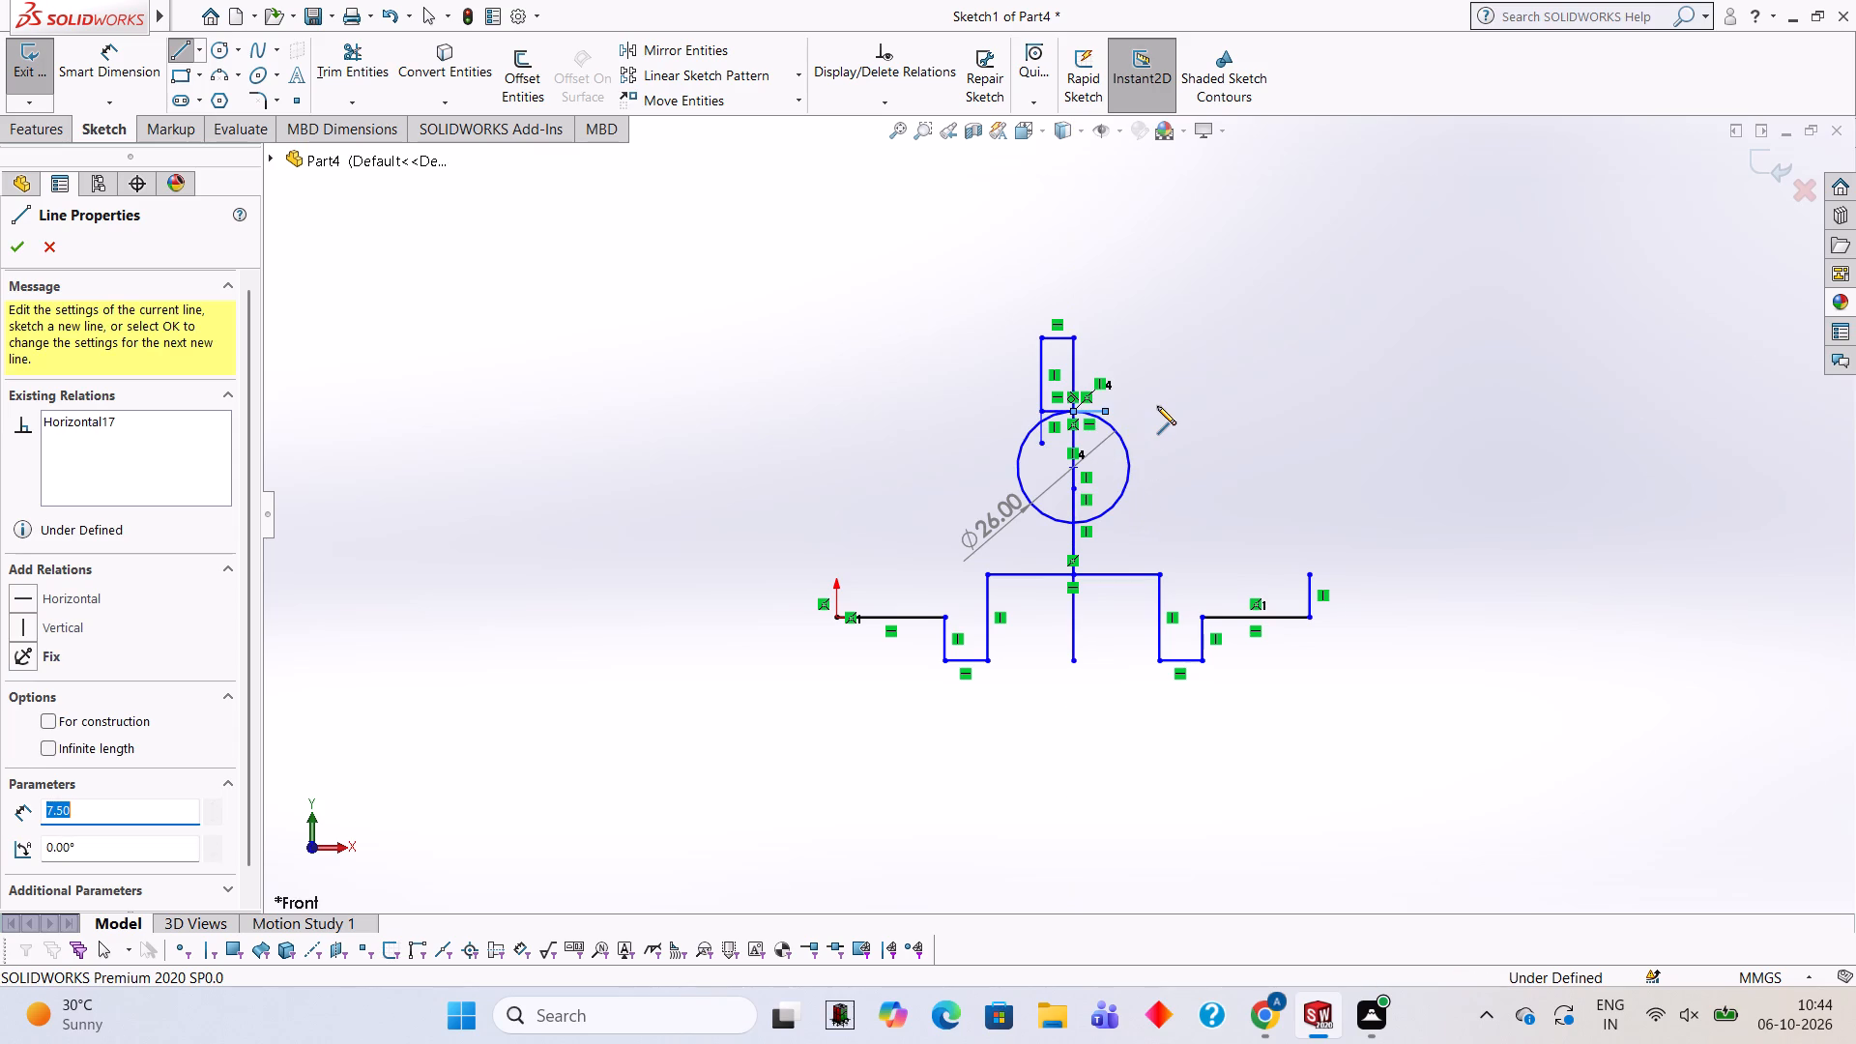
pyautogui.click(1103, 342)
pyautogui.click(1071, 340)
pyautogui.press('Escape')
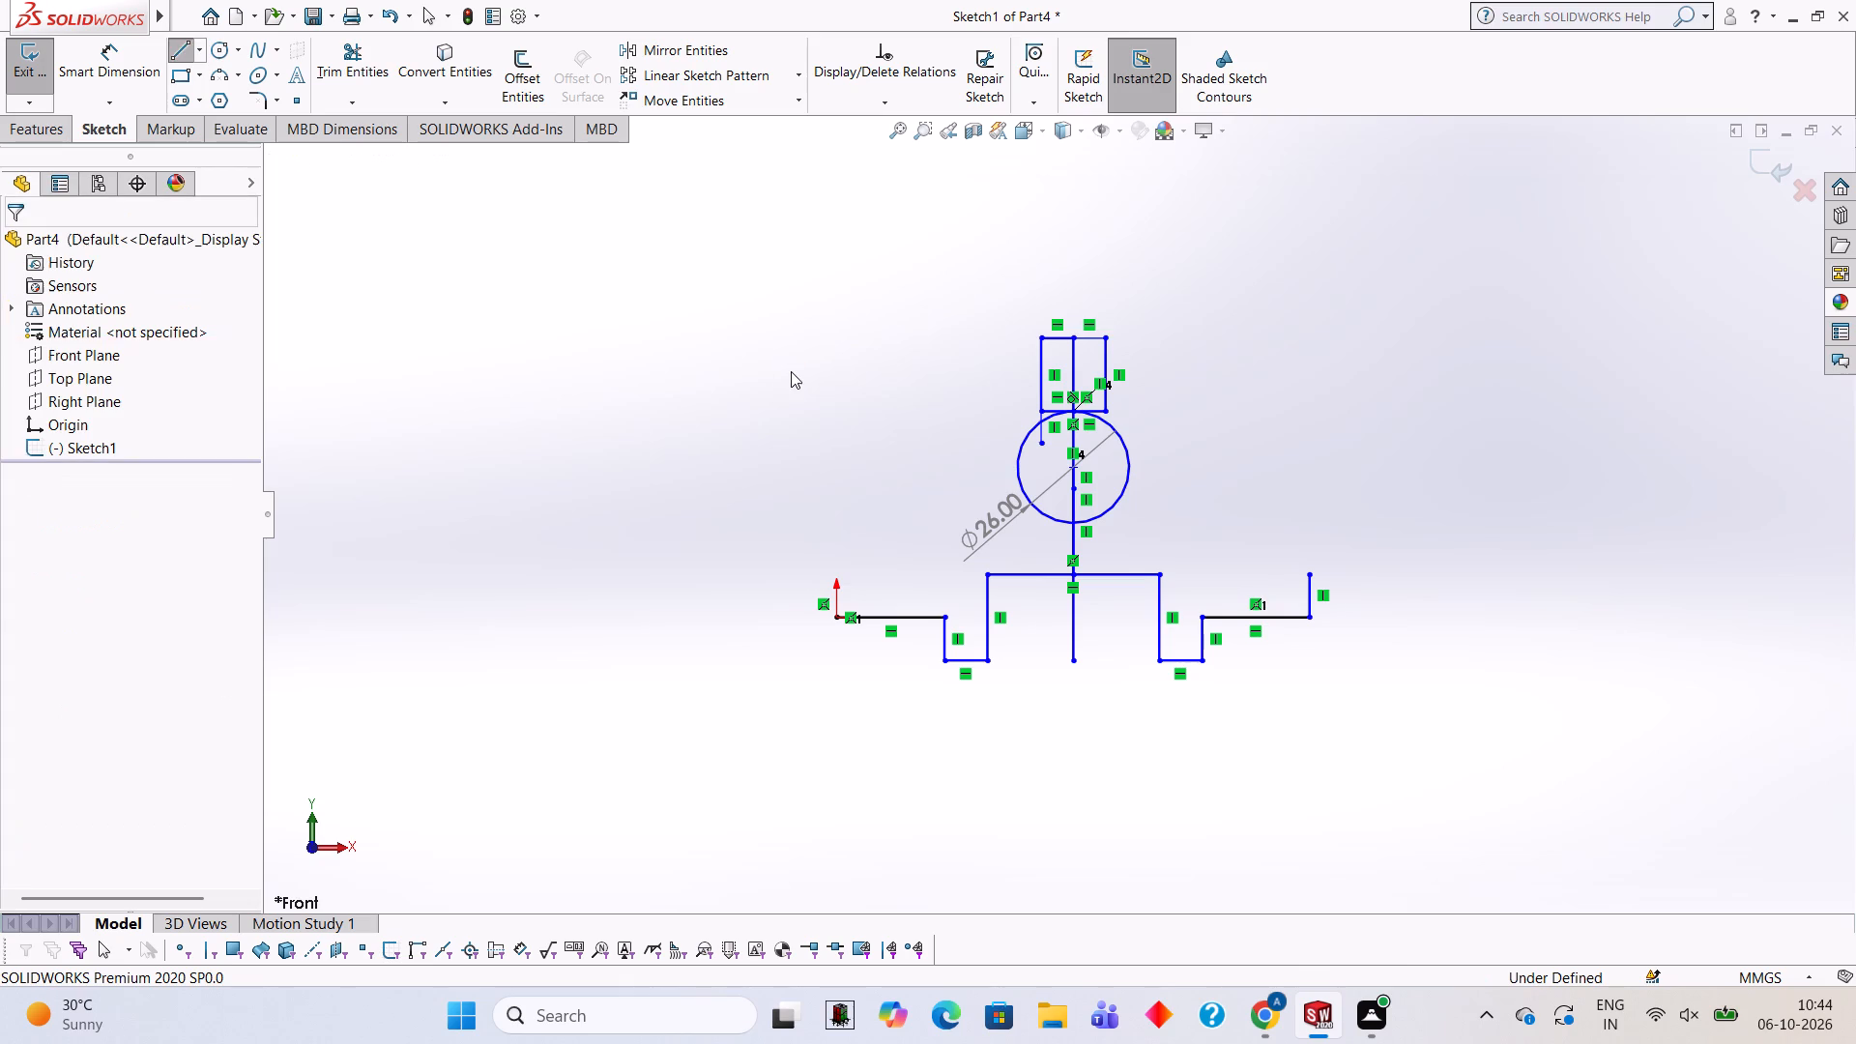
# Trim the central line inside the neck, both top horizontal segments, and the left neck line's excess inside the circle.
pyautogui.click(337, 69)
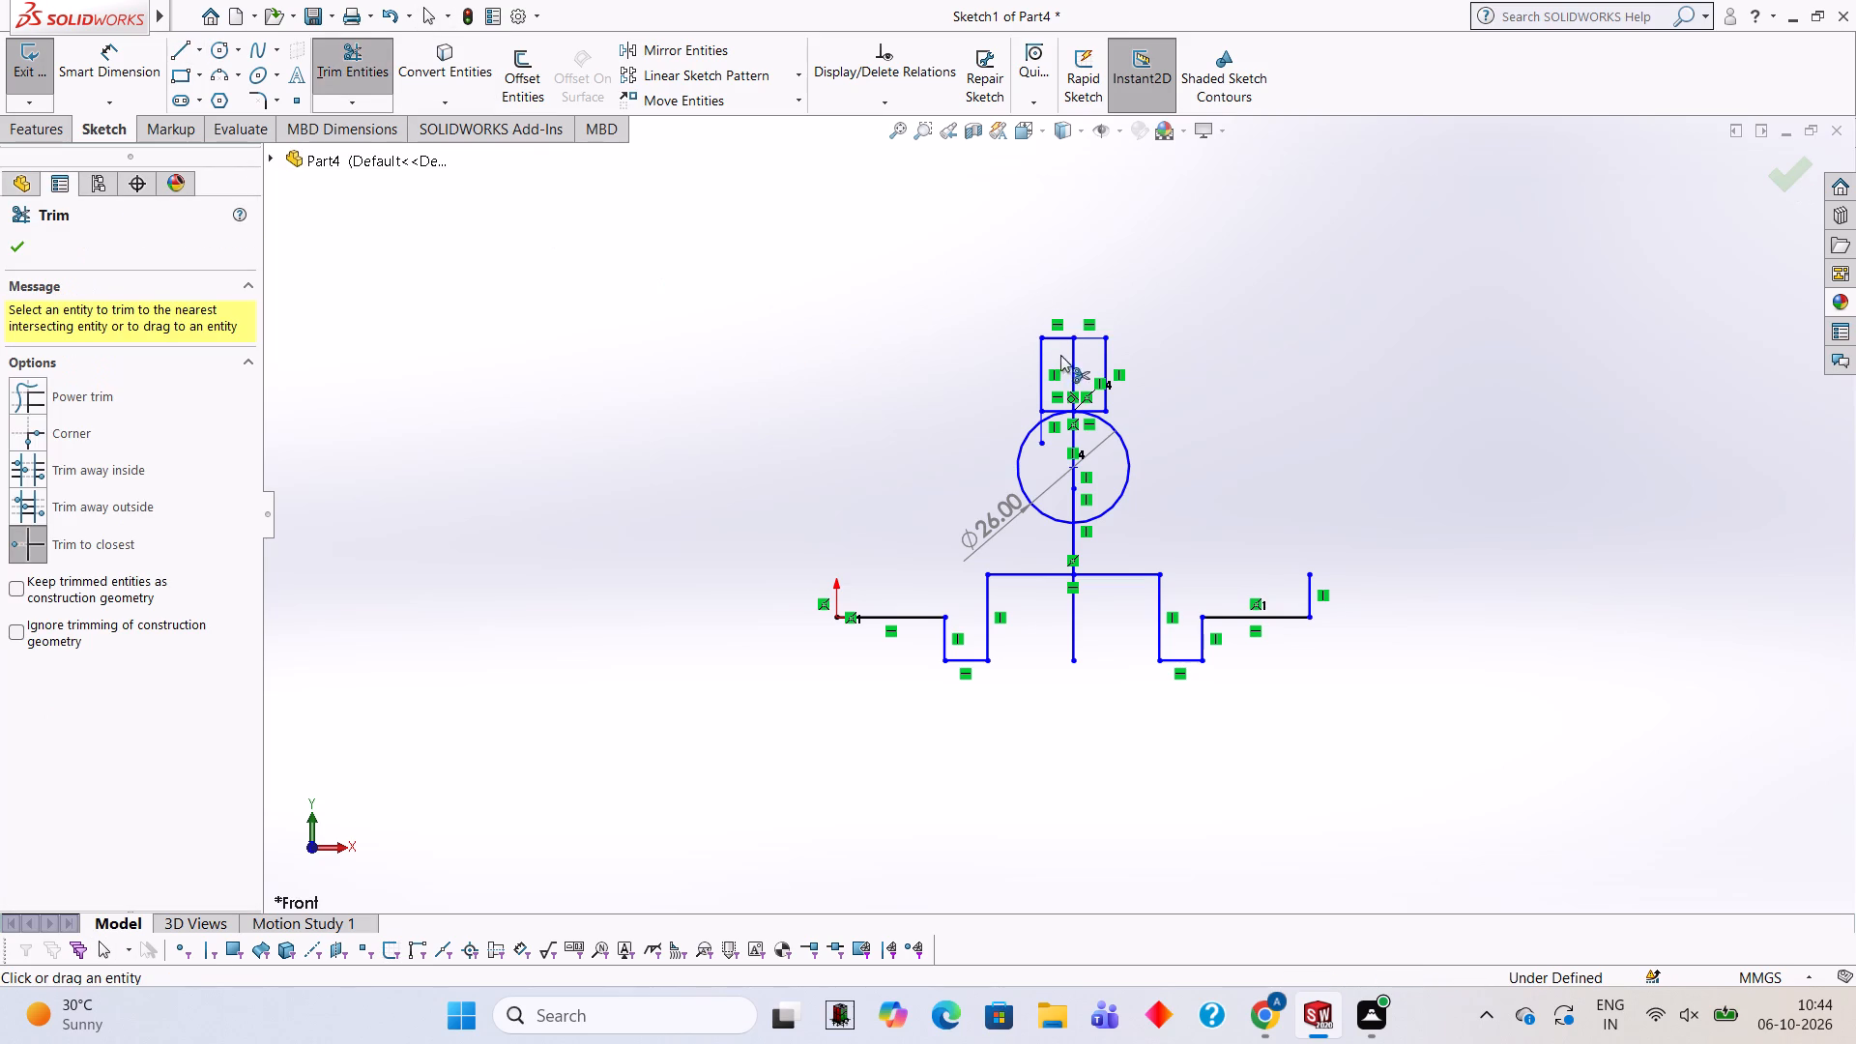
pyautogui.click(1070, 356)
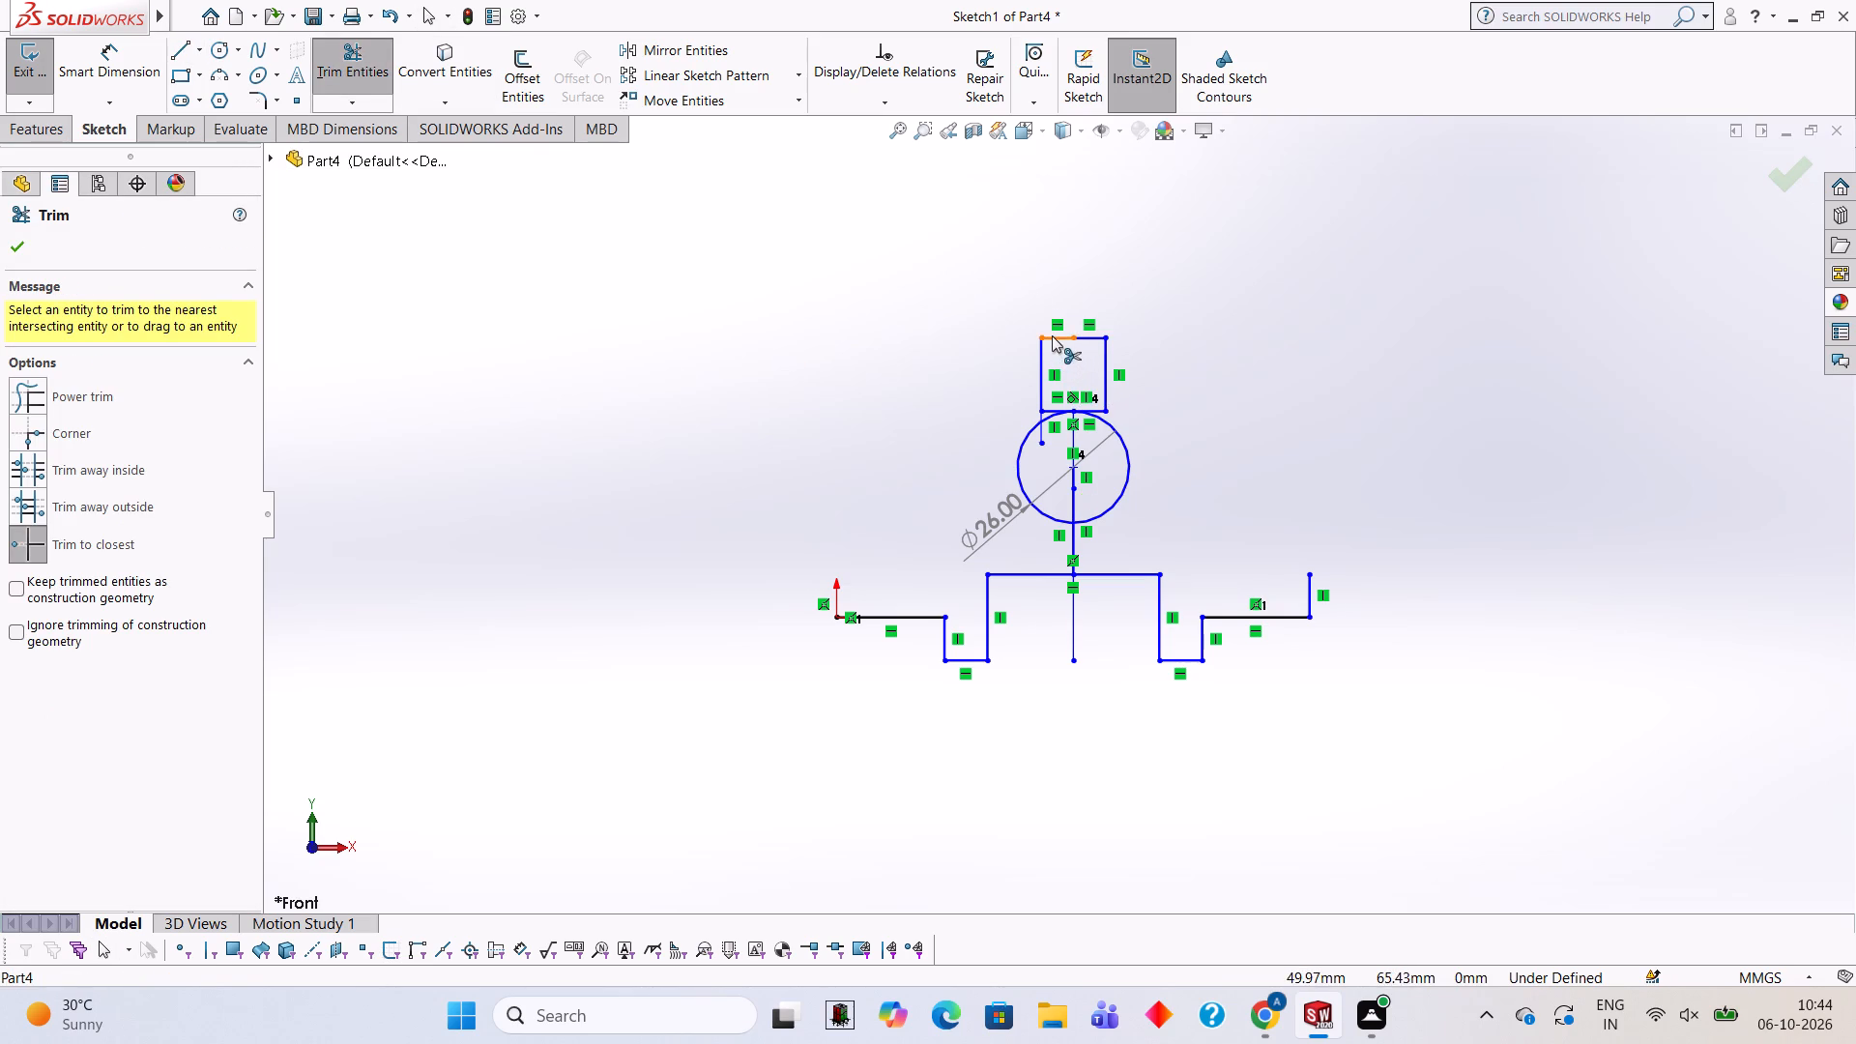
pyautogui.click(1052, 335)
pyautogui.click(1088, 336)
pyautogui.click(1042, 436)
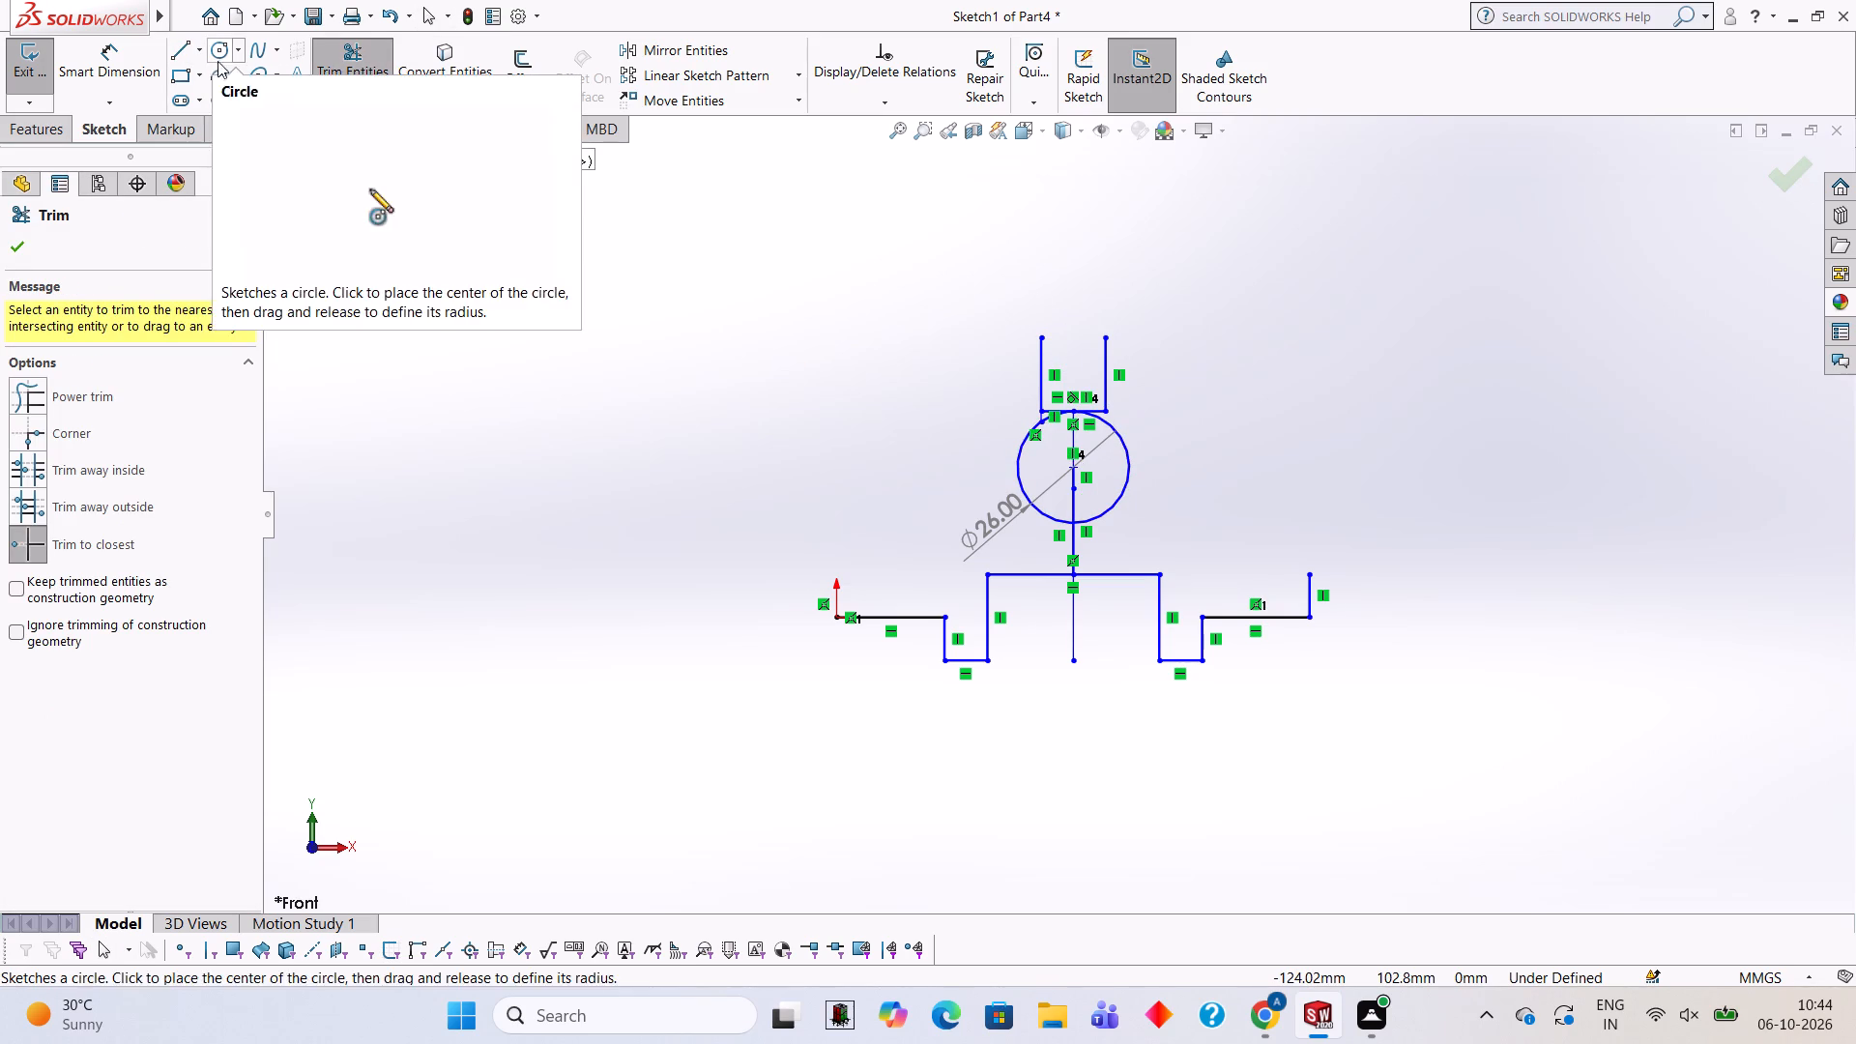
# Sketch a vertical line from the lower end of the right neck line down into the circle.
pyautogui.click(178, 51)
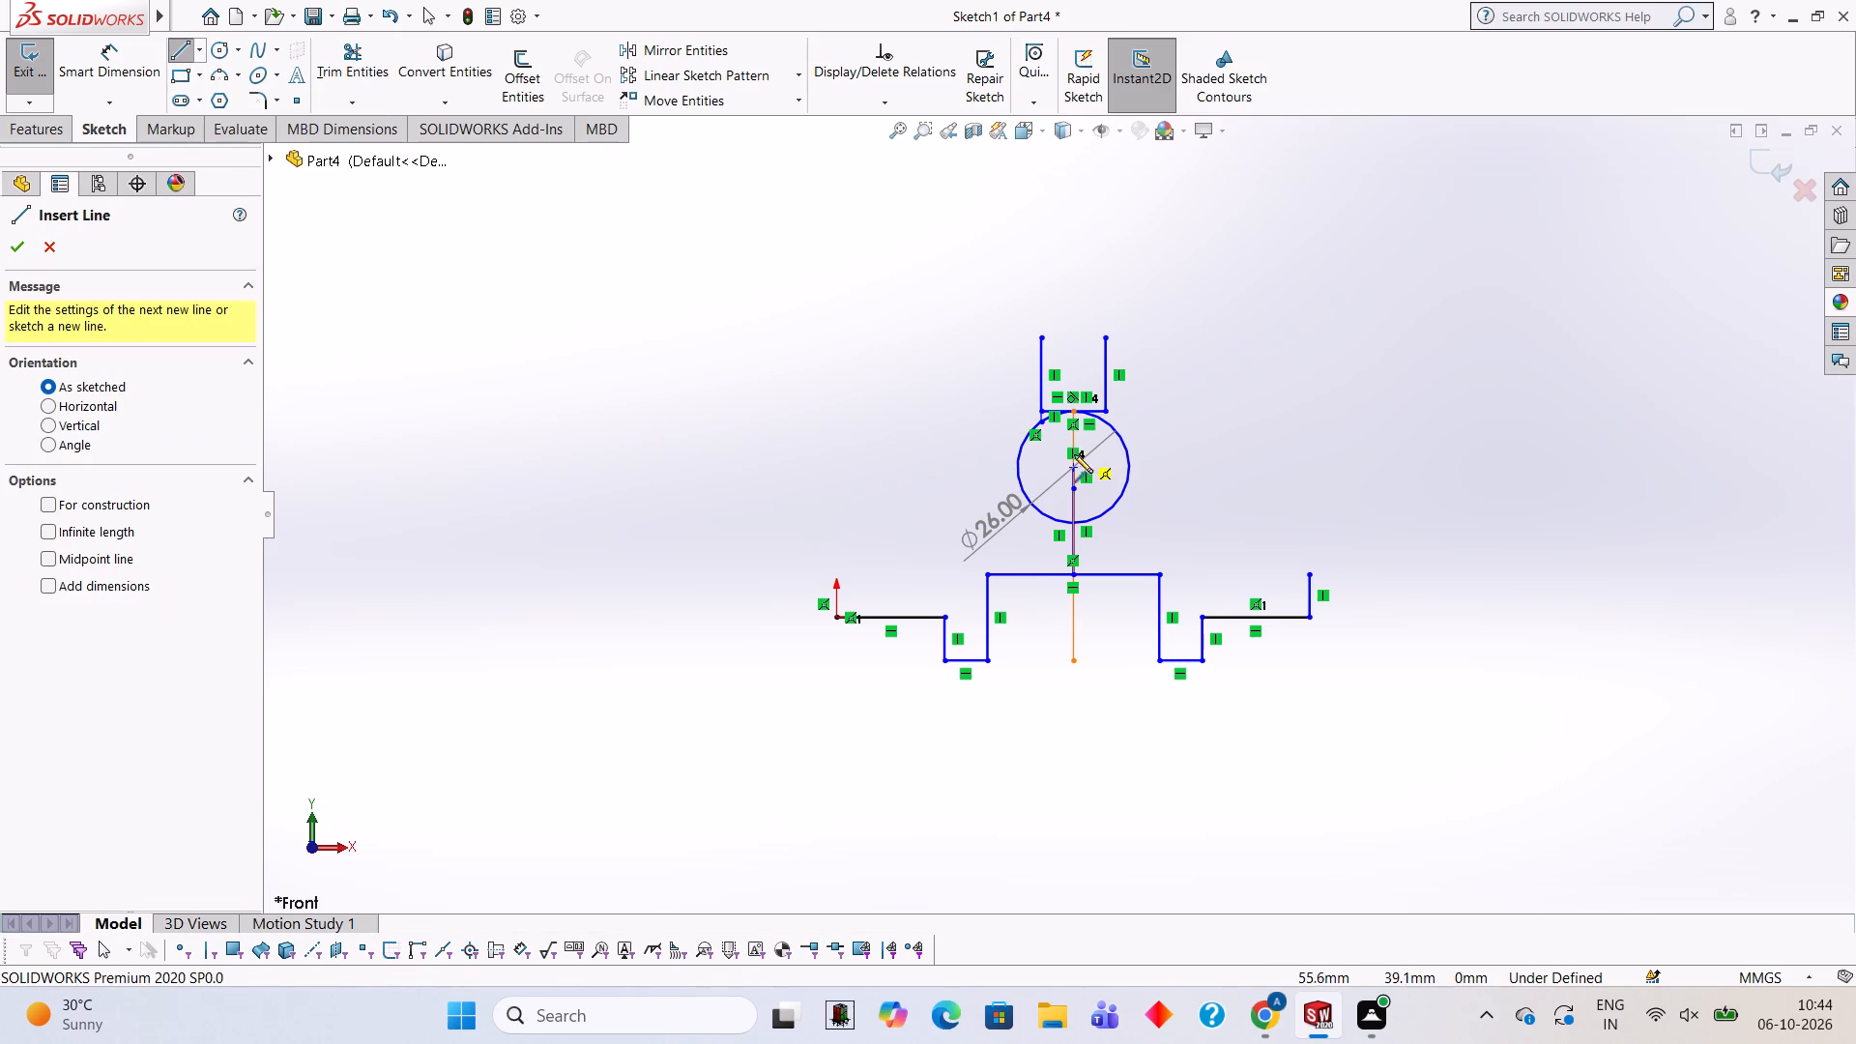
pyautogui.click(1106, 410)
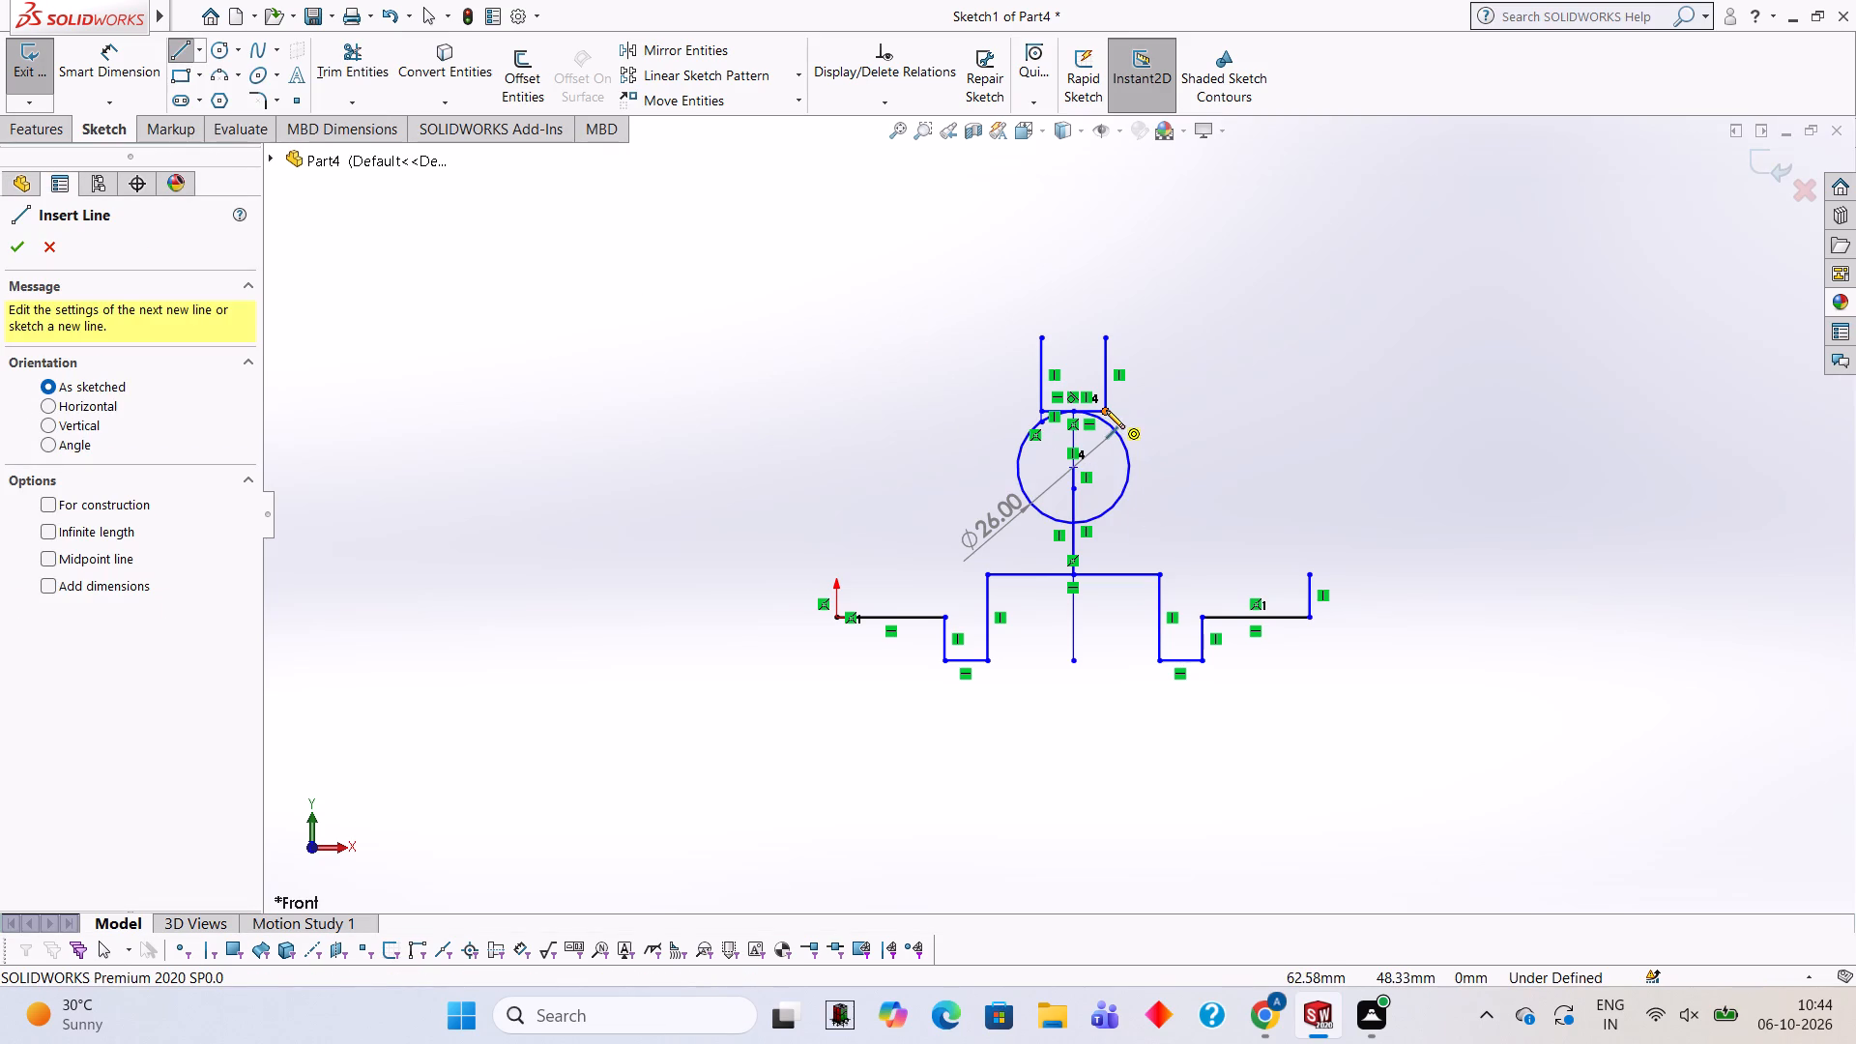
pyautogui.click(1104, 451)
pyautogui.press('Escape')
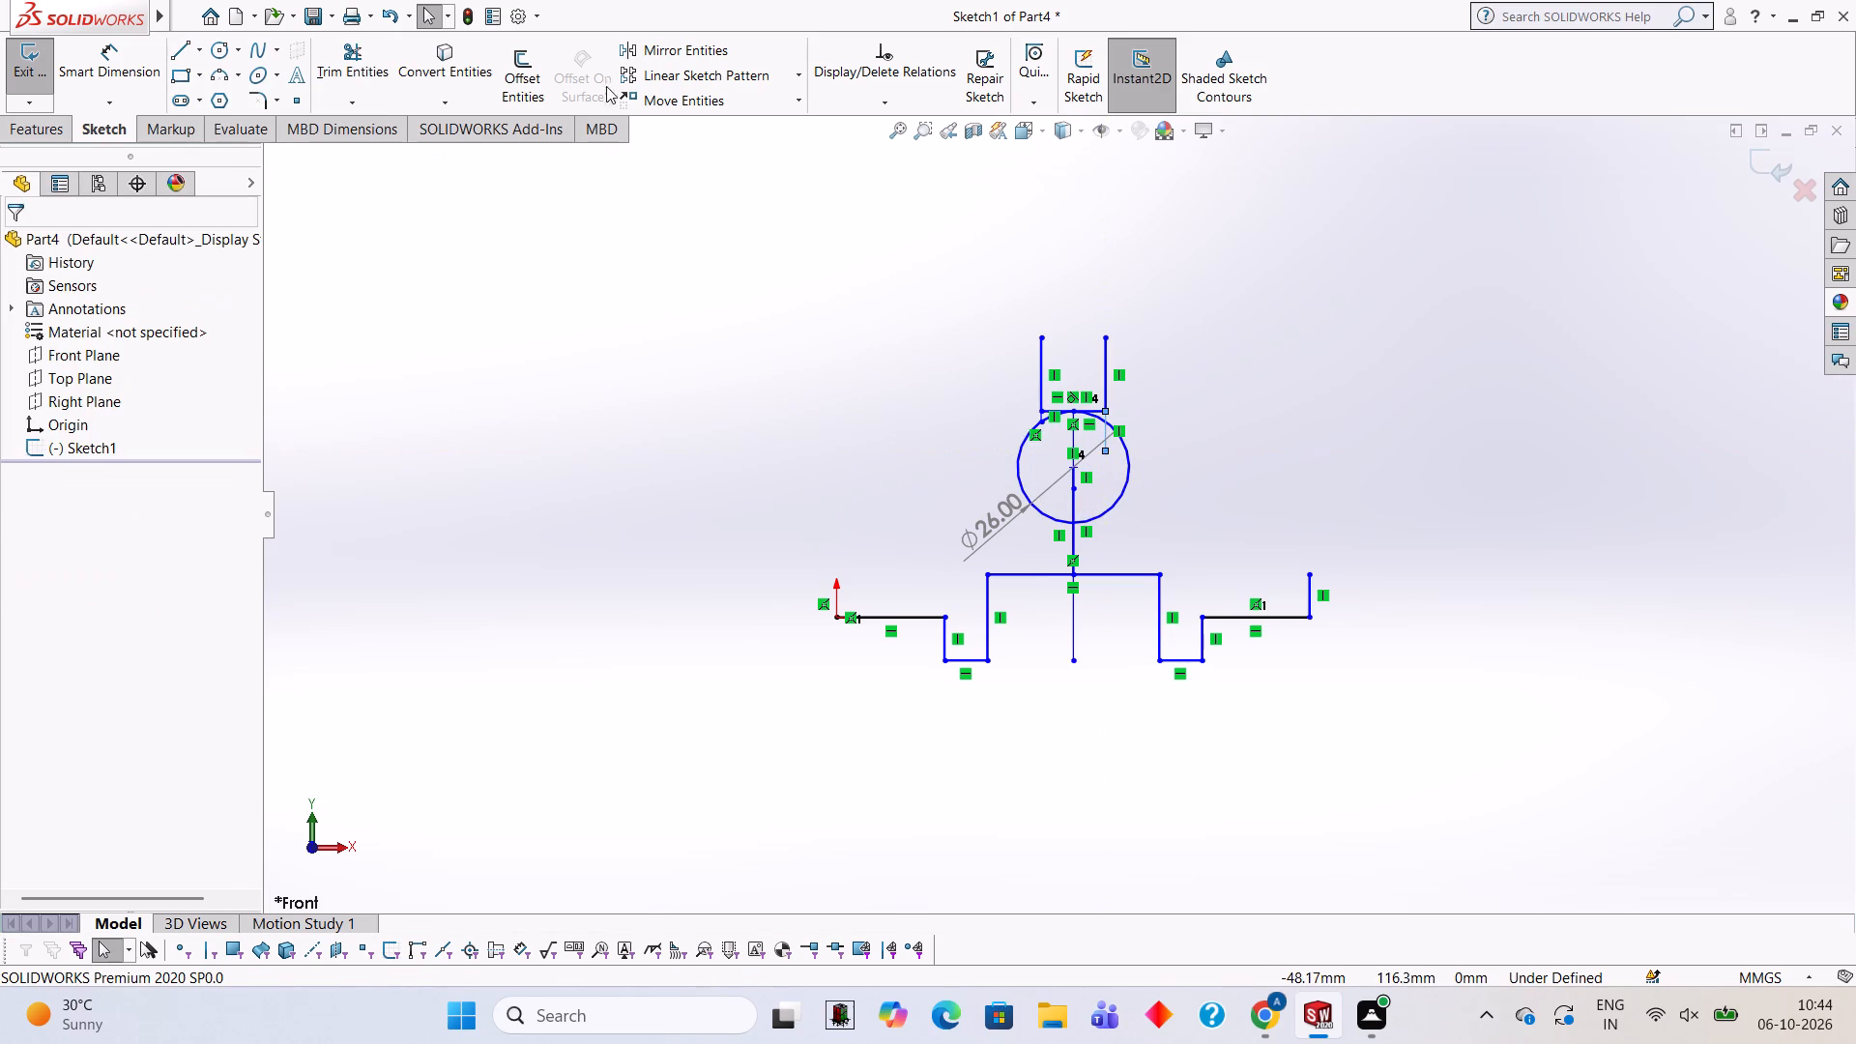
# Trim the right neck line's excess inside the circle, plus the horizontal segments and circle arc between the neck lines.
pyautogui.click(337, 86)
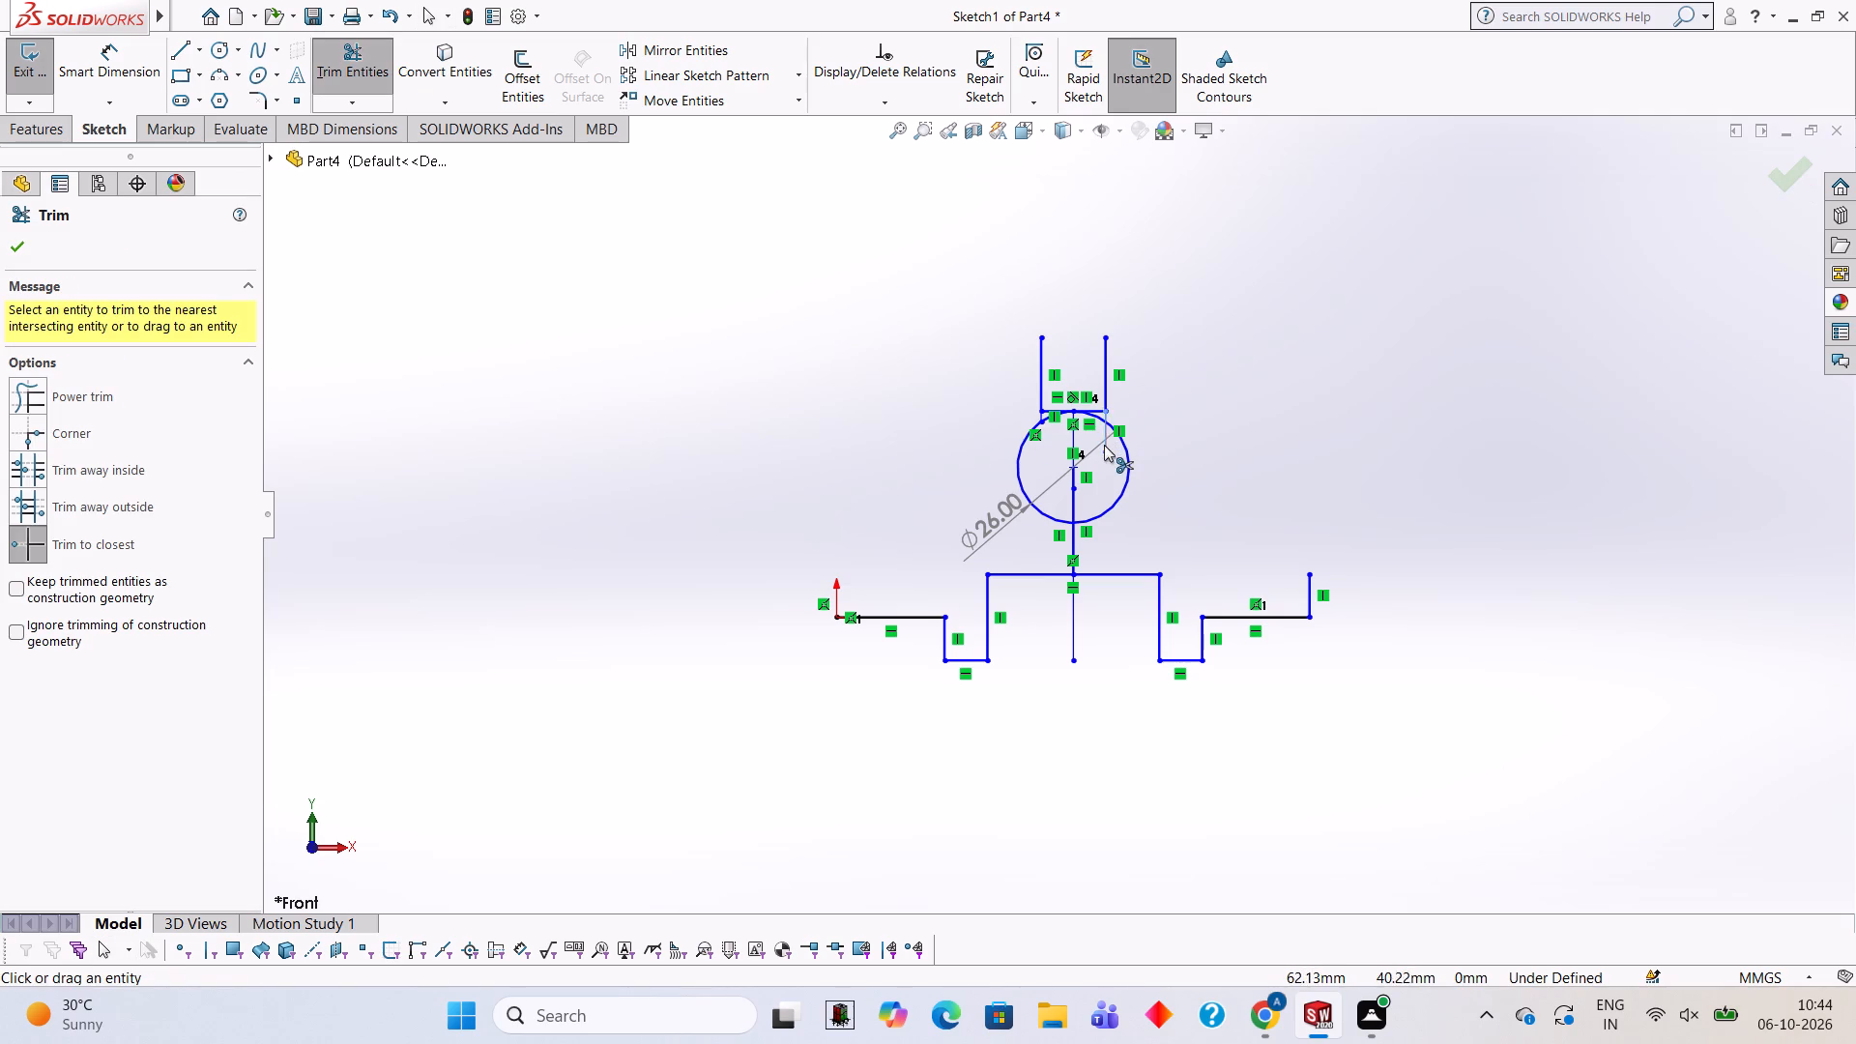
pyautogui.click(1104, 445)
pyautogui.scroll(-5, 1082, 414)
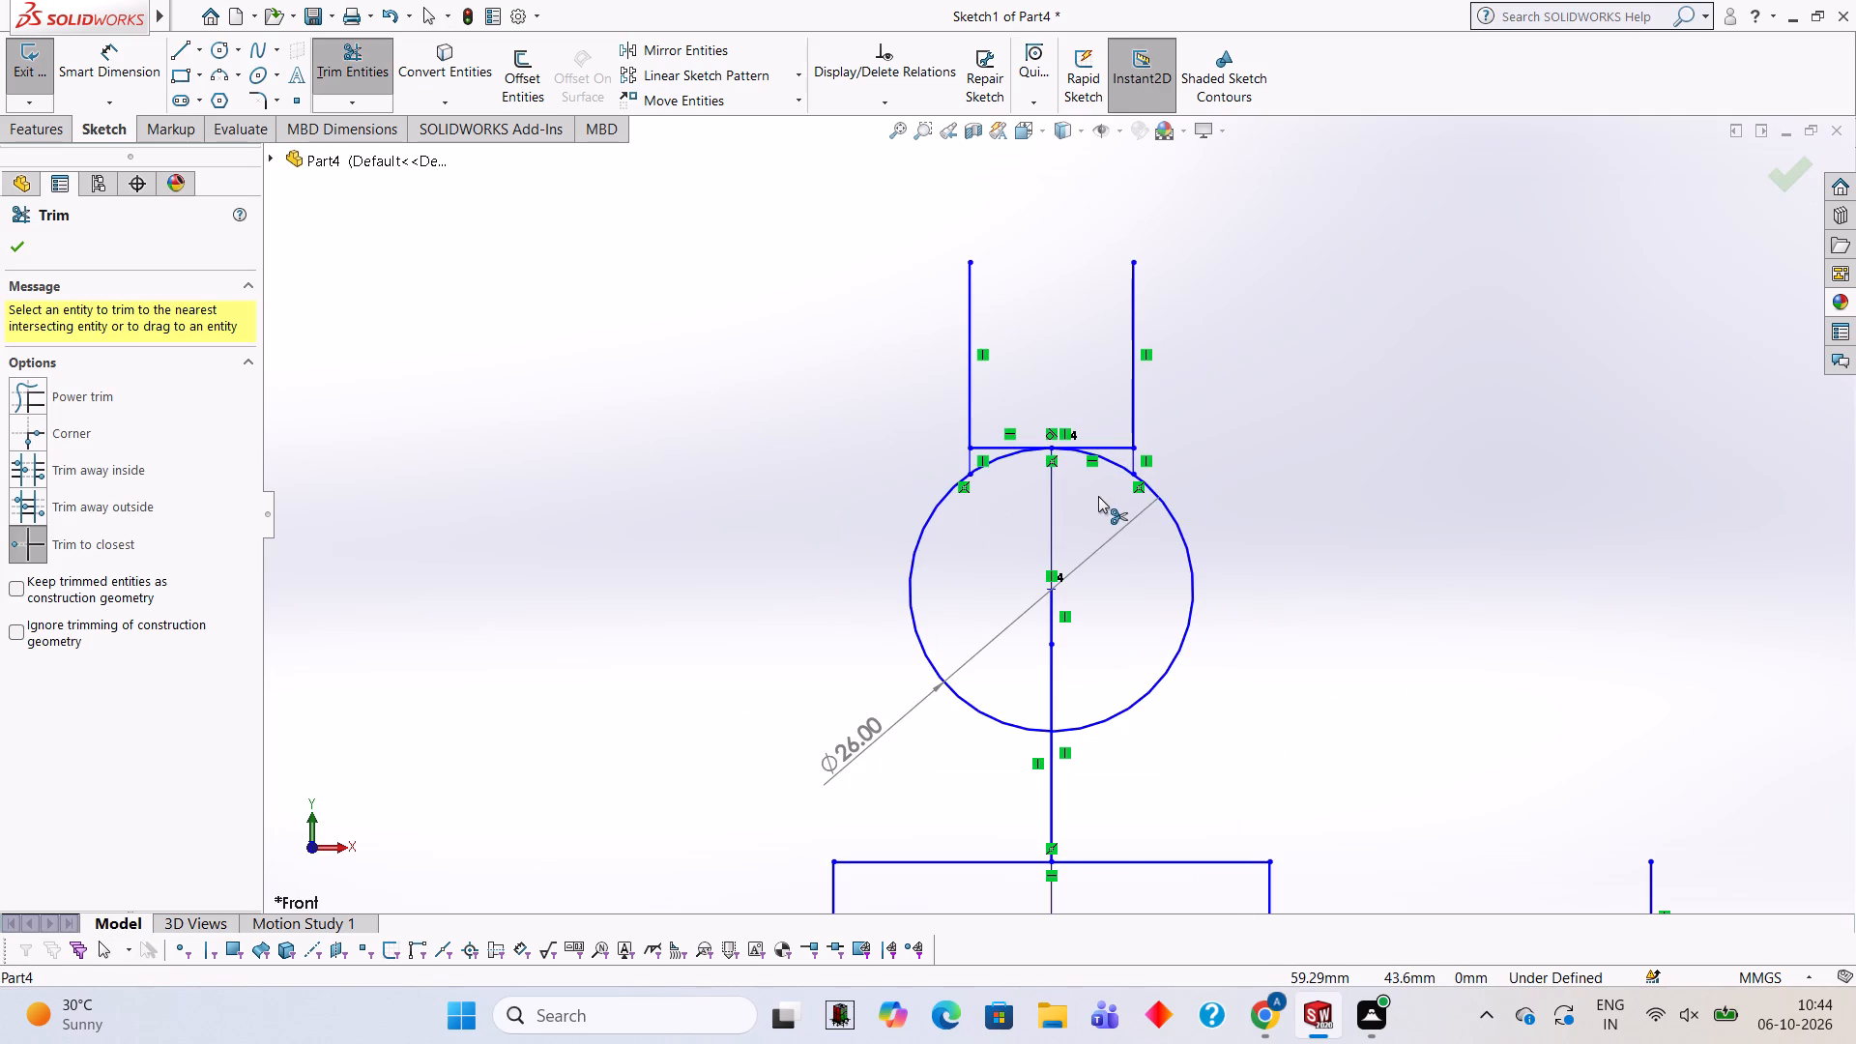
pyautogui.click(978, 448)
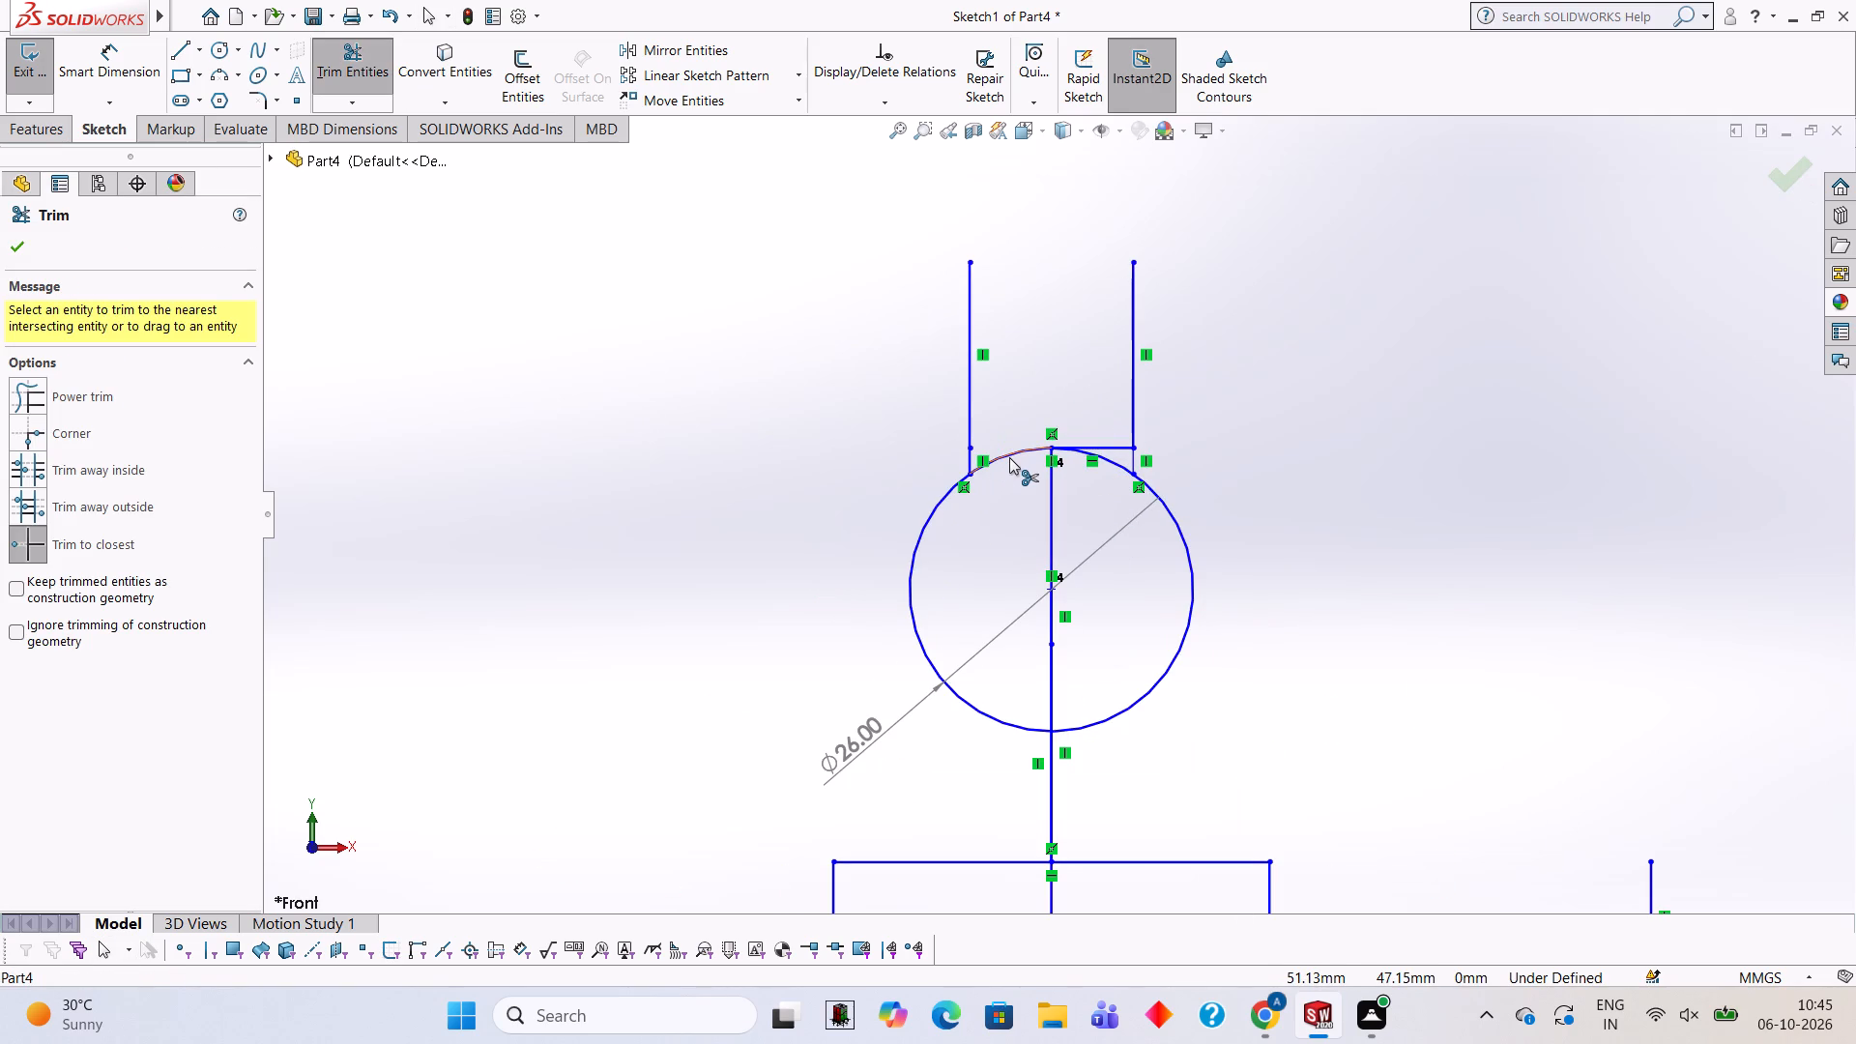
pyautogui.click(1009, 457)
pyautogui.click(1103, 448)
pyautogui.click(1096, 457)
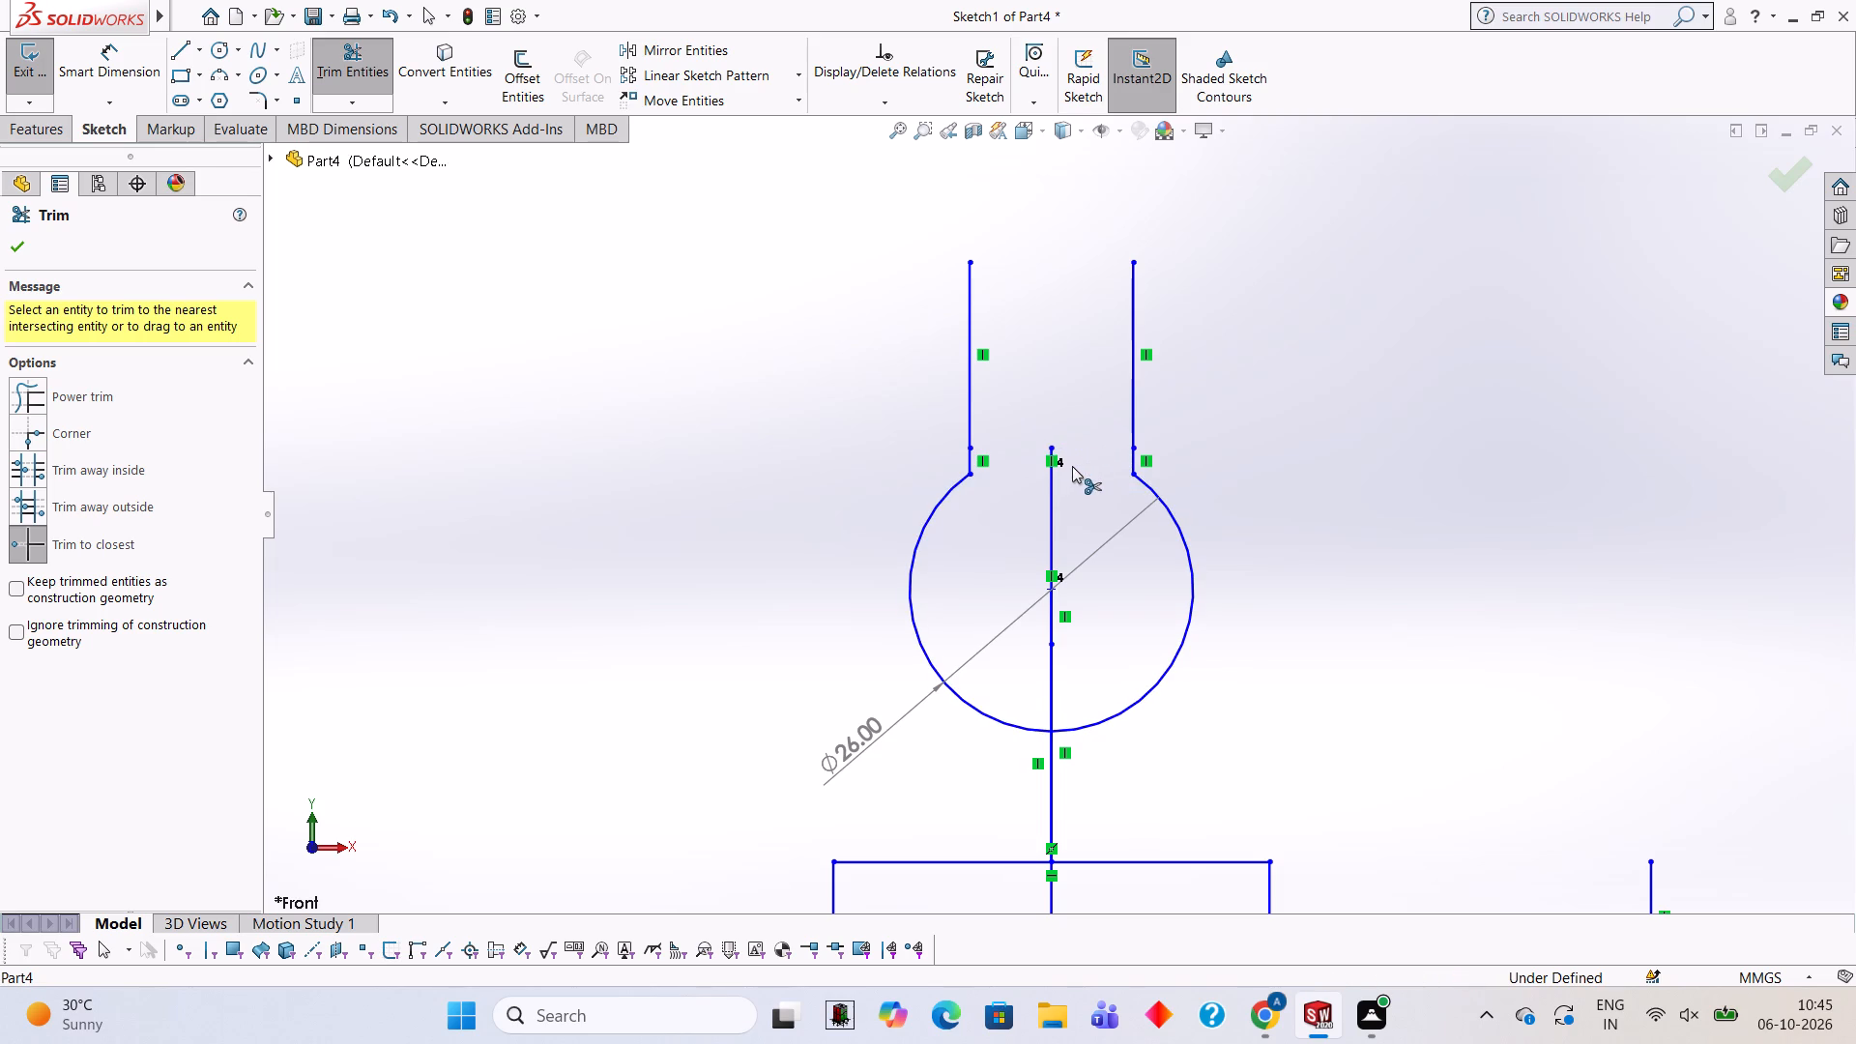
# Trim the central vertical line above the circle's centre and below the 40 mm horizontal line.
pyautogui.click(1049, 467)
pyautogui.click(1048, 481)
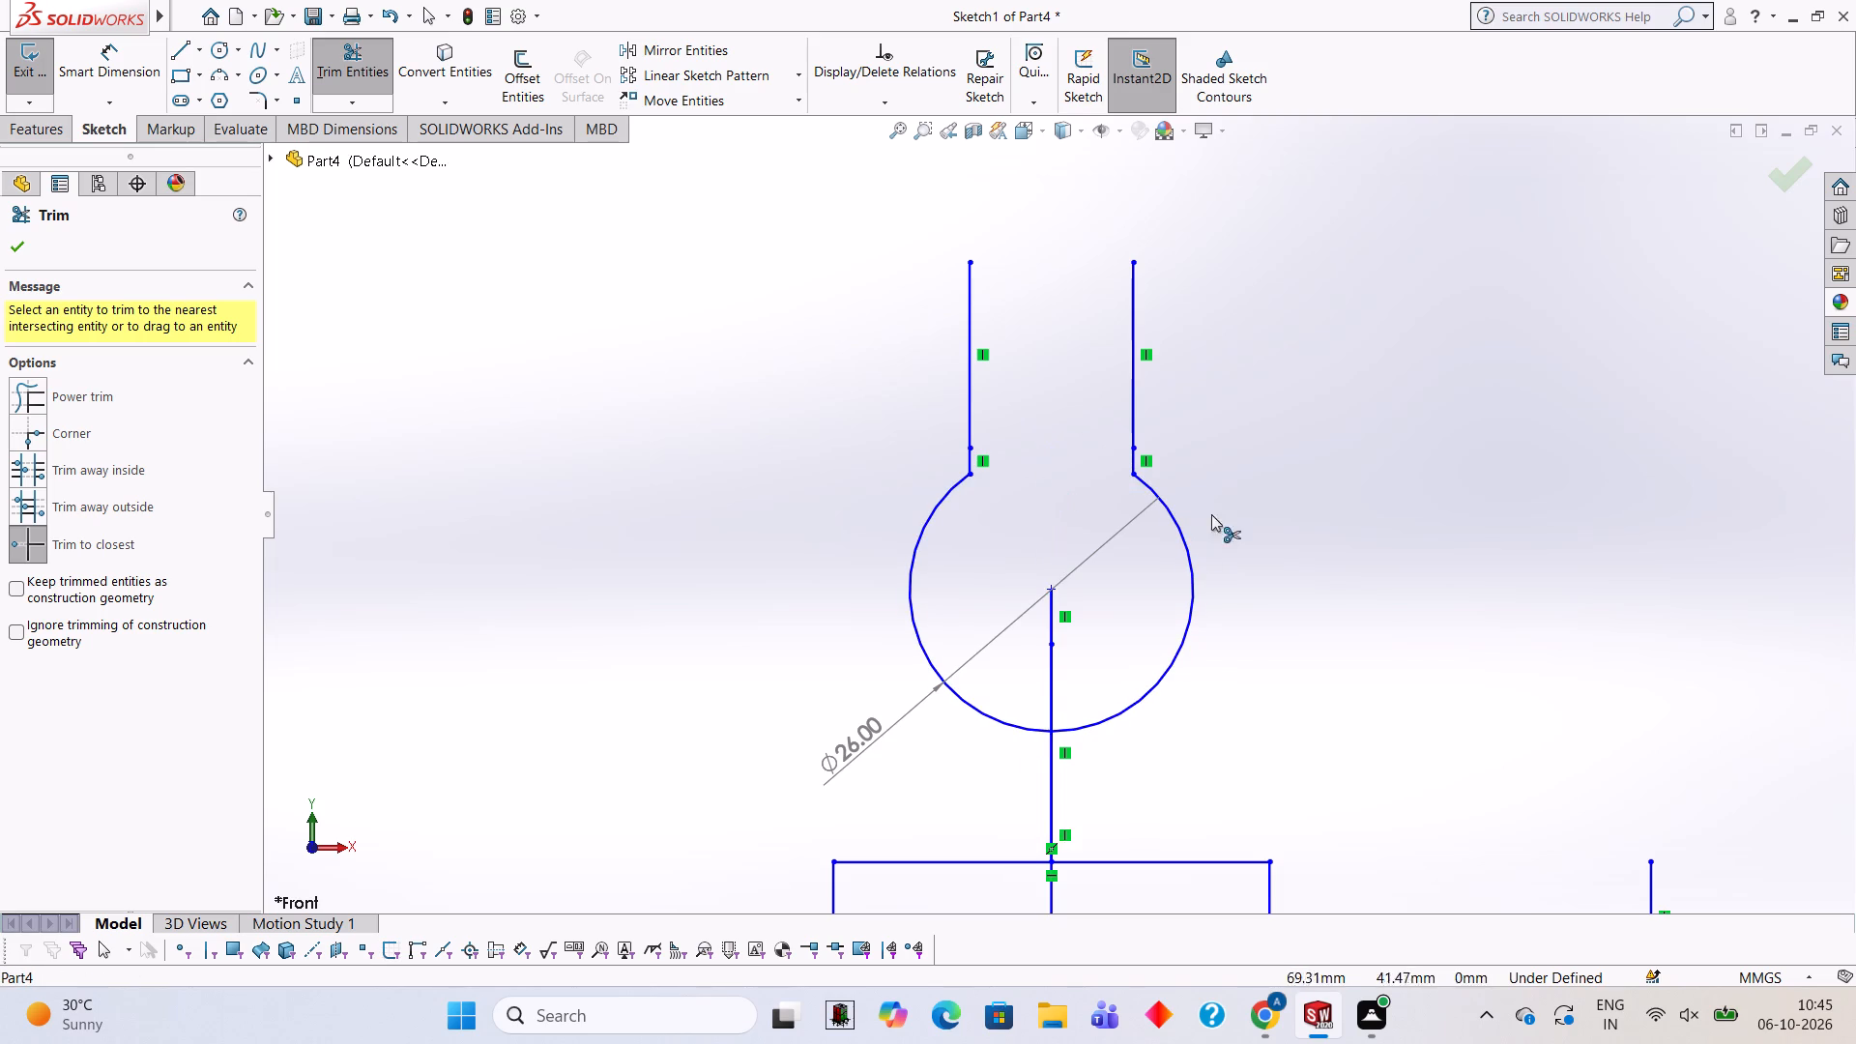
pyautogui.scroll(2, 1217, 483)
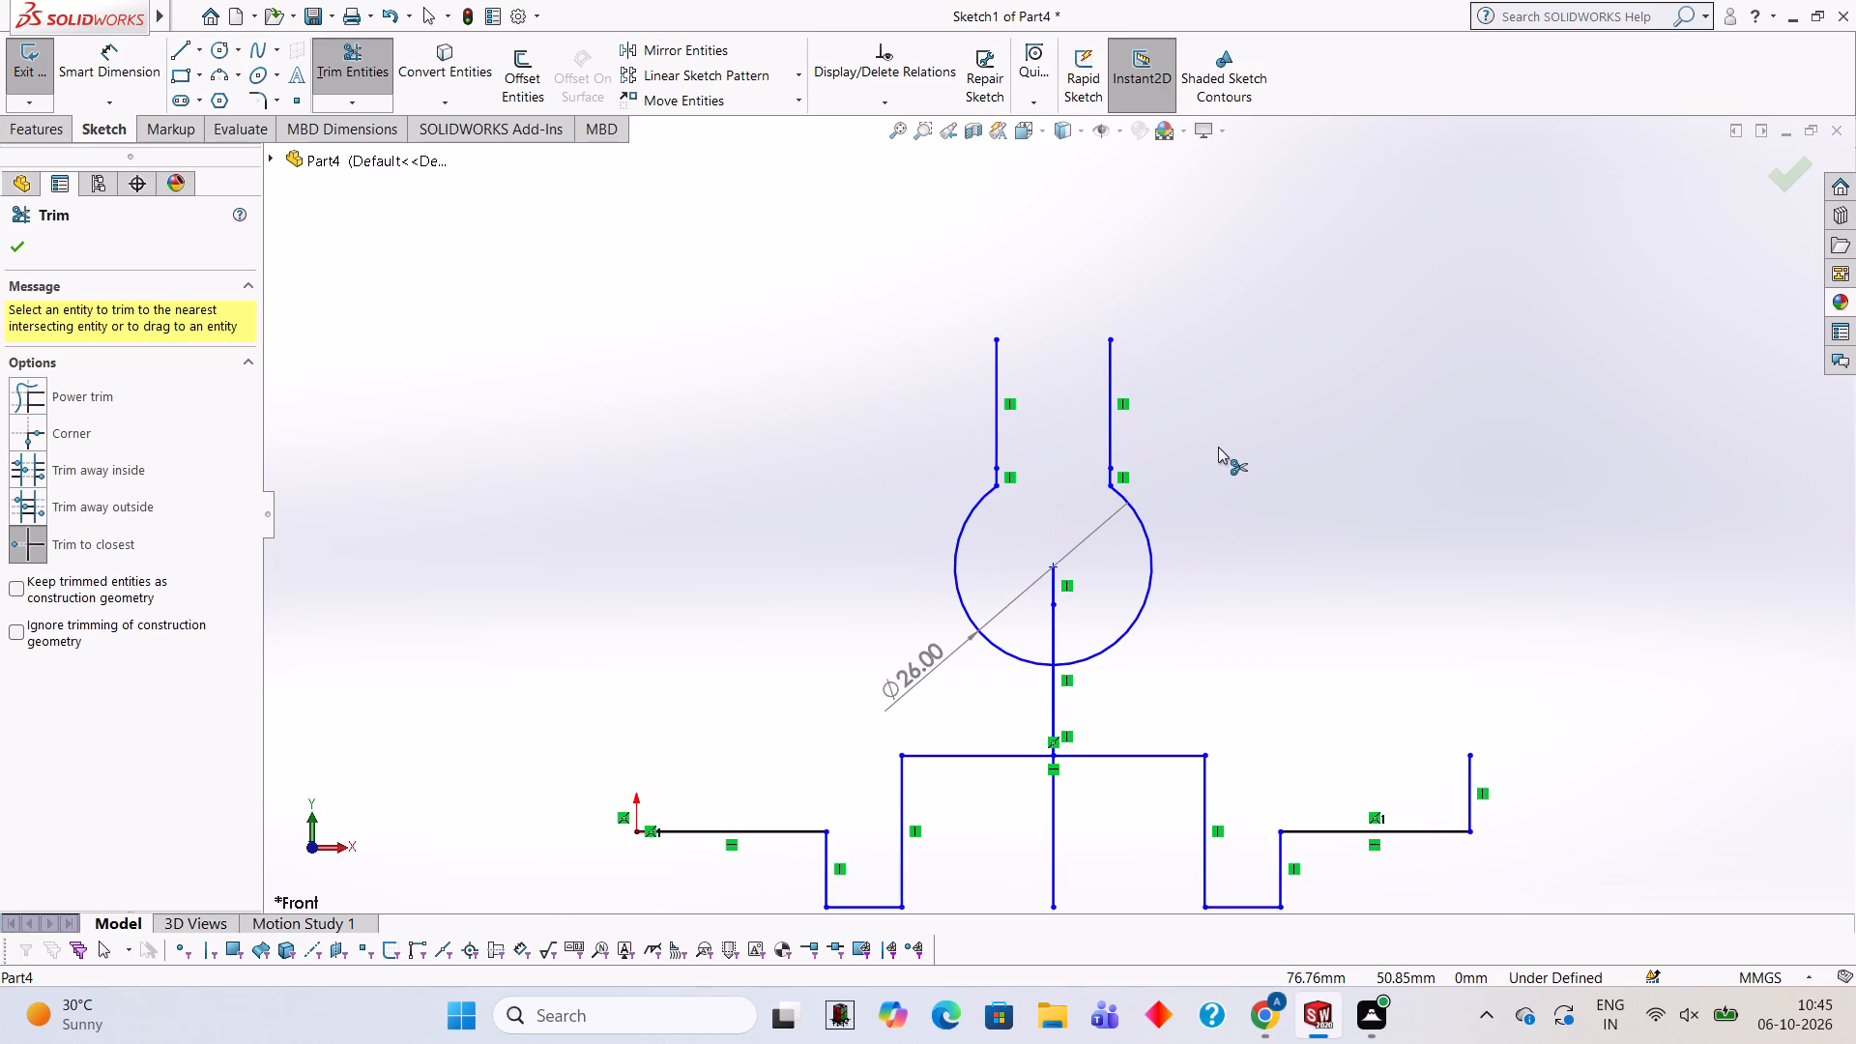
pyautogui.scroll(1, 1218, 446)
pyautogui.scroll(1, 1101, 505)
pyautogui.click(1057, 771)
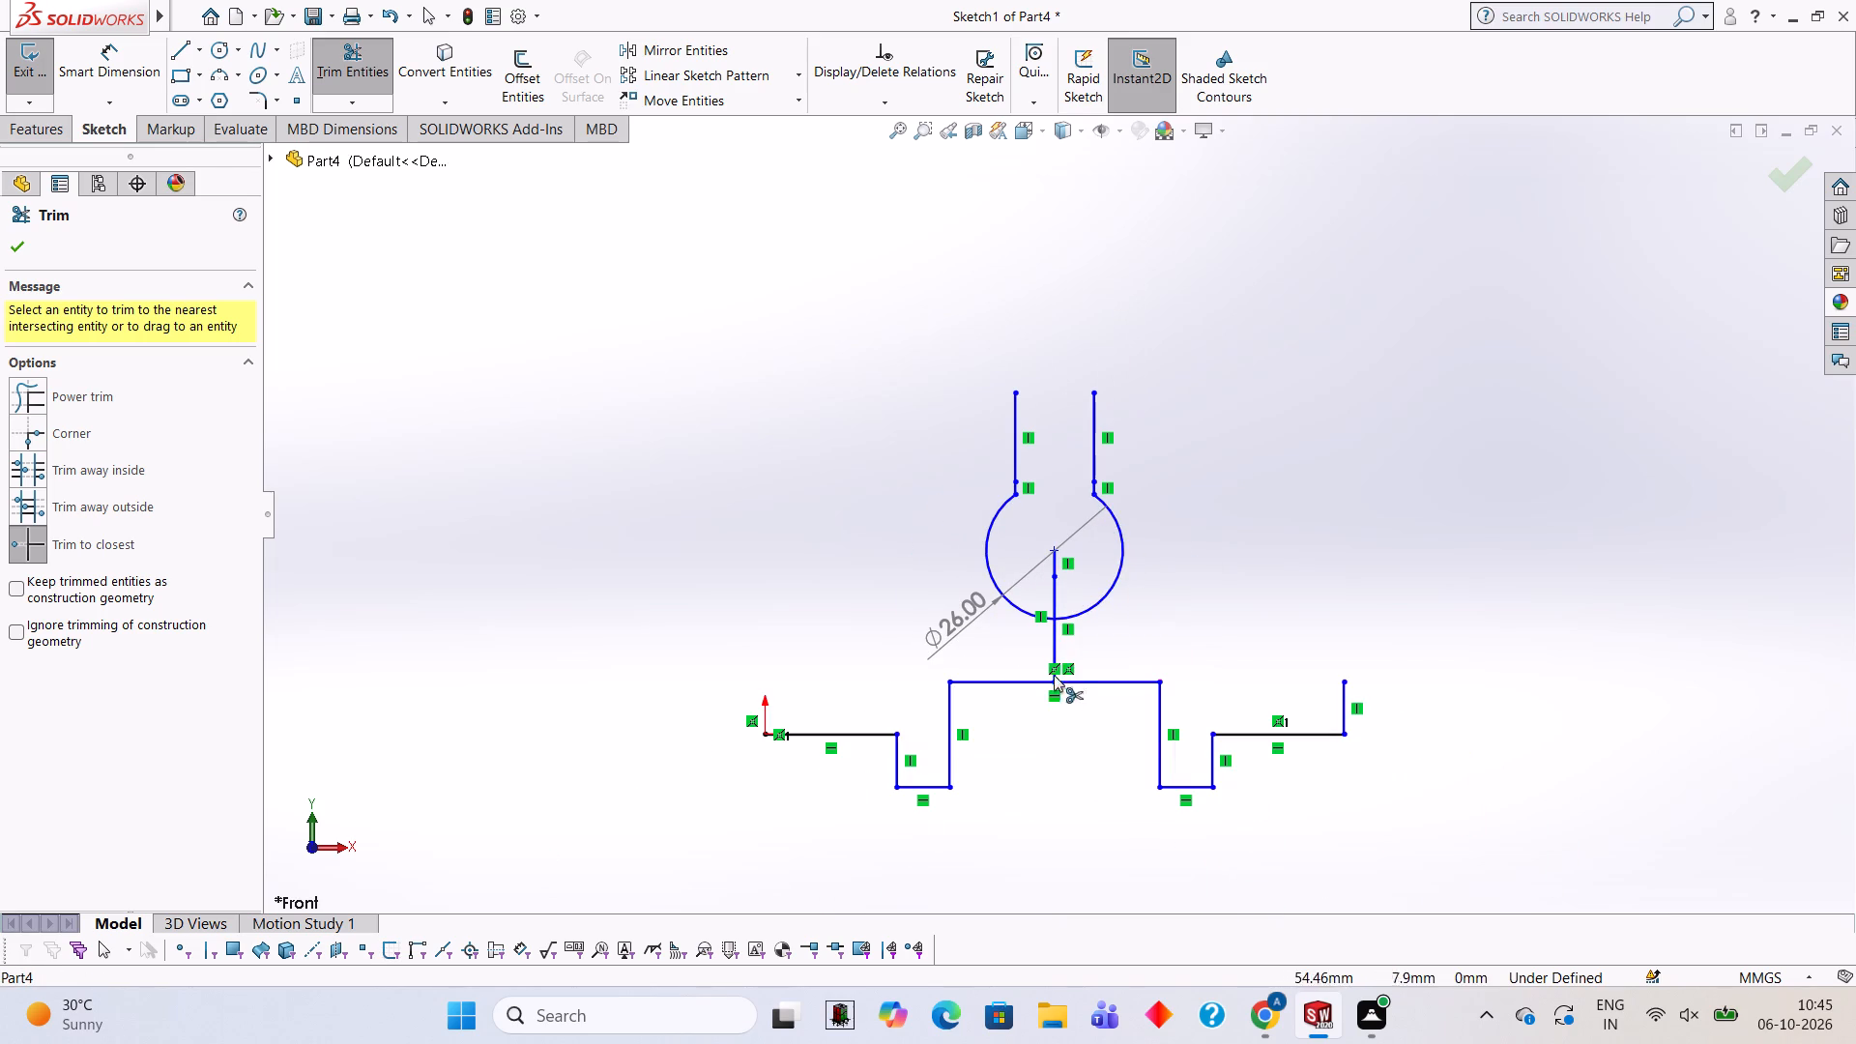
# Trim the remaining central vertical line segments between the 40 mm horizontal line and the circle's centre.
pyautogui.click(1058, 644)
pyautogui.click(1054, 649)
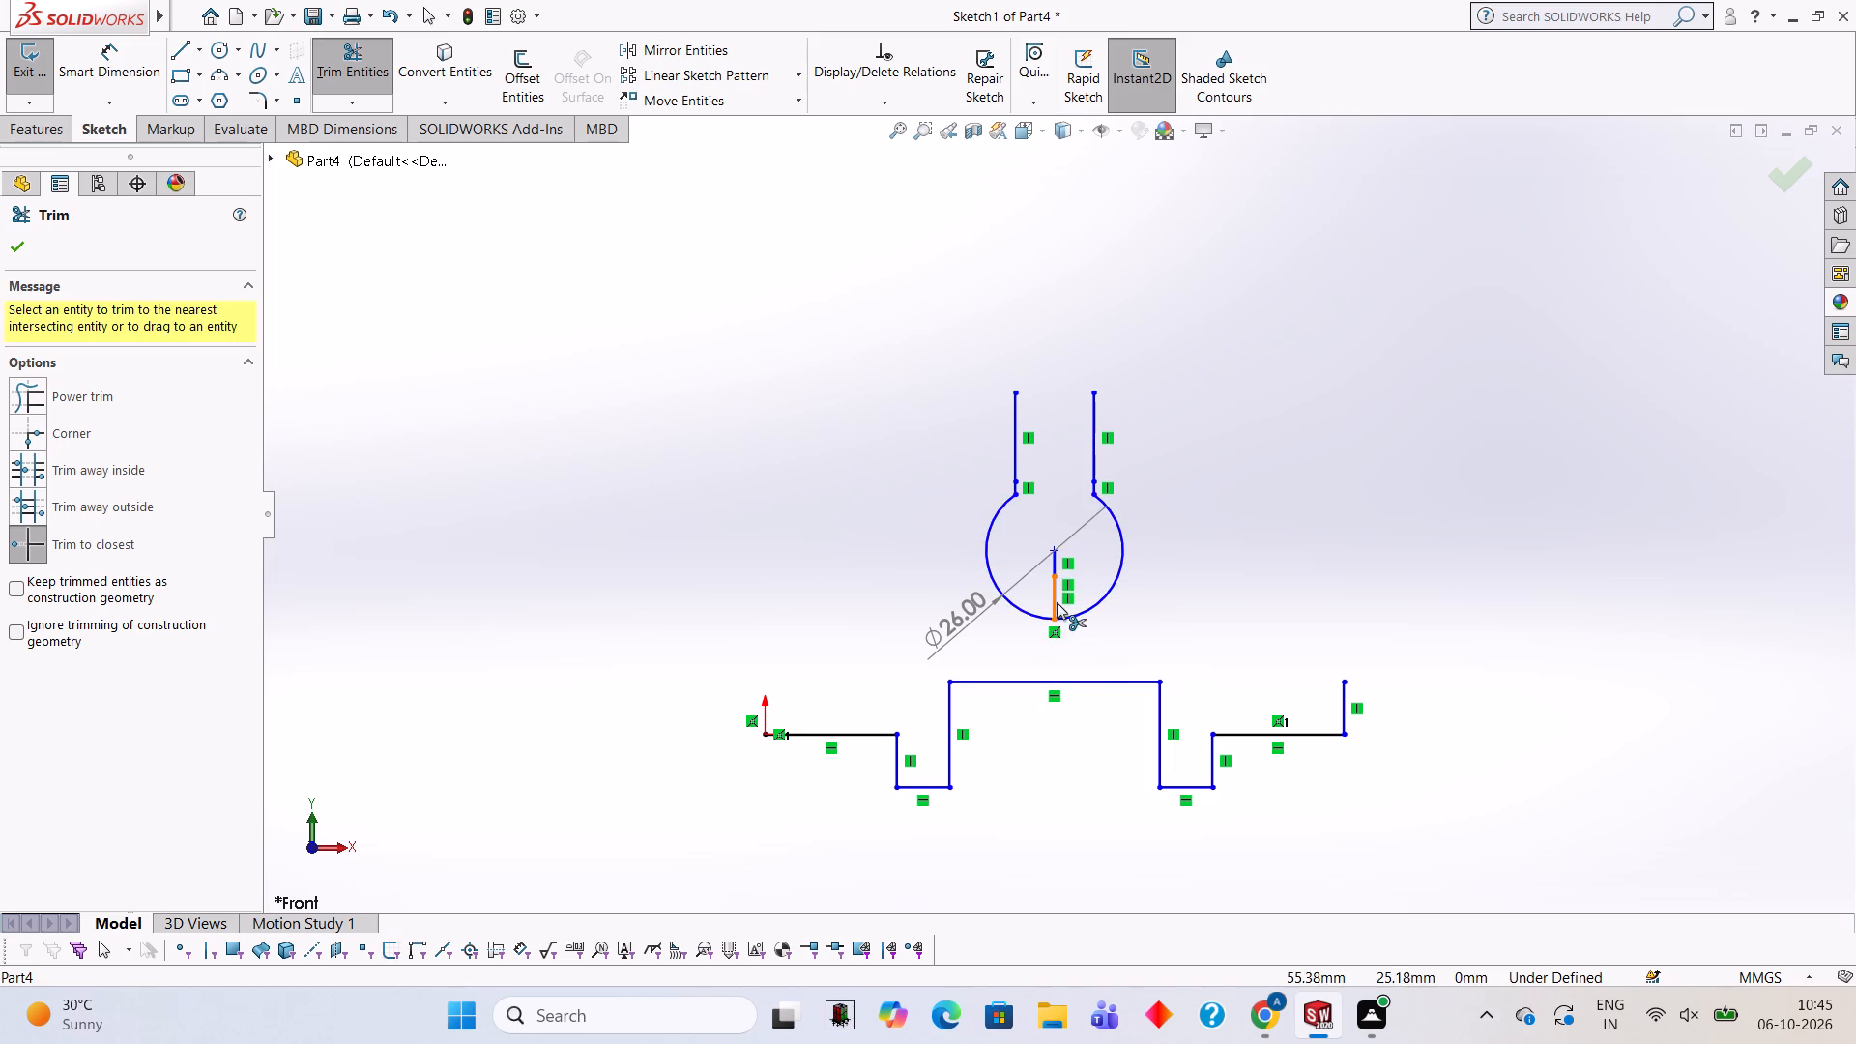
pyautogui.click(1057, 602)
pyautogui.click(1052, 602)
pyautogui.click(1054, 579)
pyautogui.click(1054, 579)
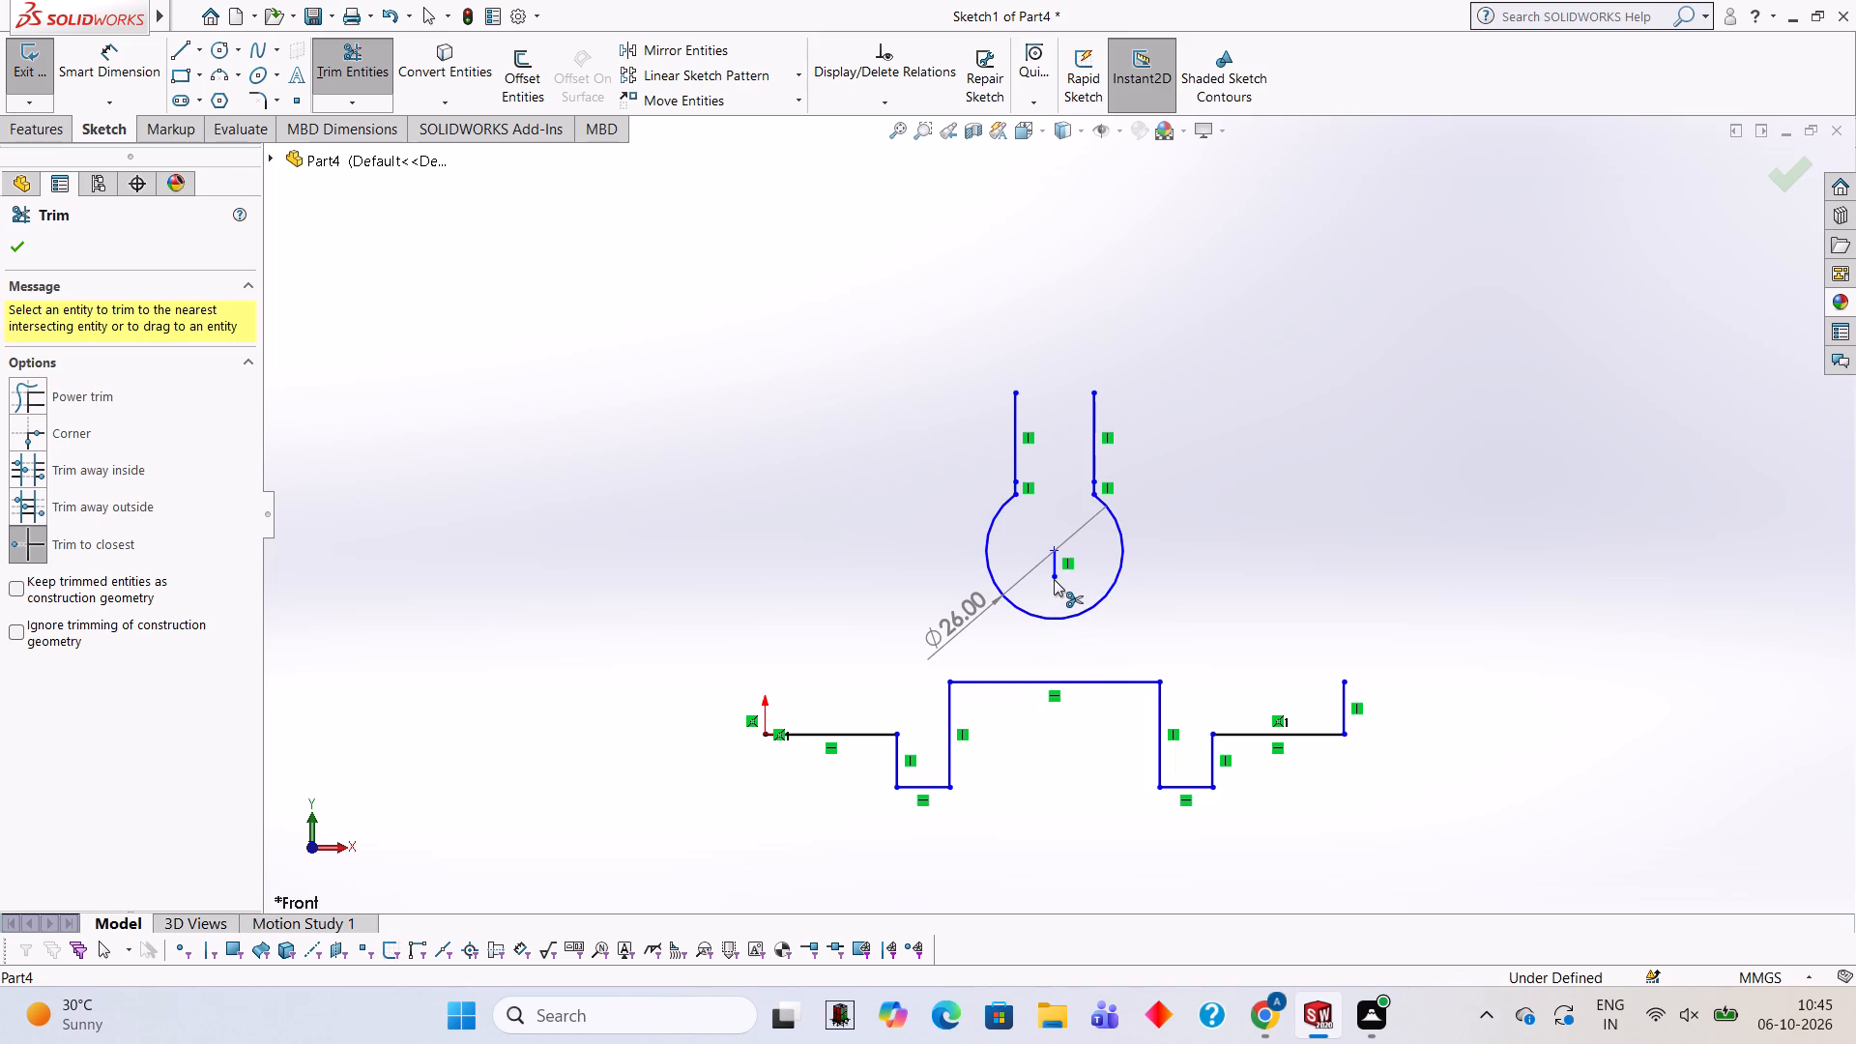
pyautogui.click(1054, 578)
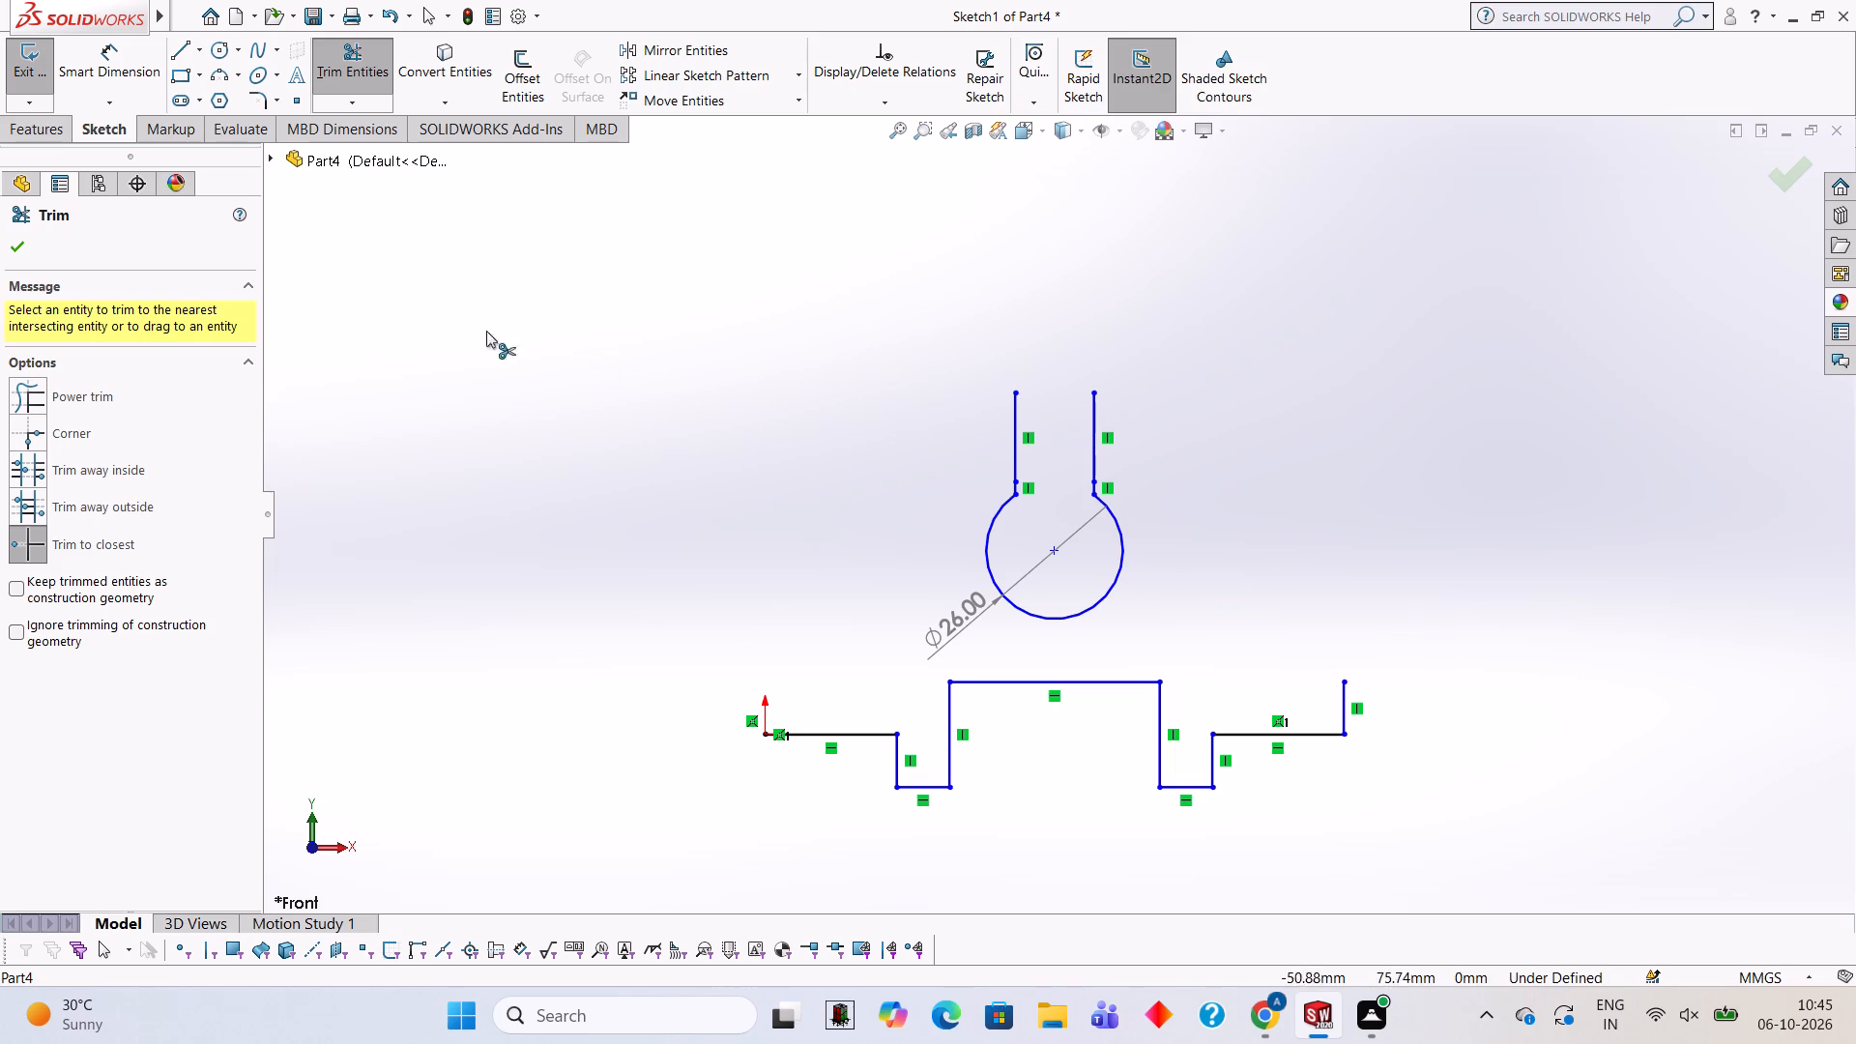
# Sketch a 15 mm horizontal line outward from the top end of the left neck line.
pyautogui.click(189, 49)
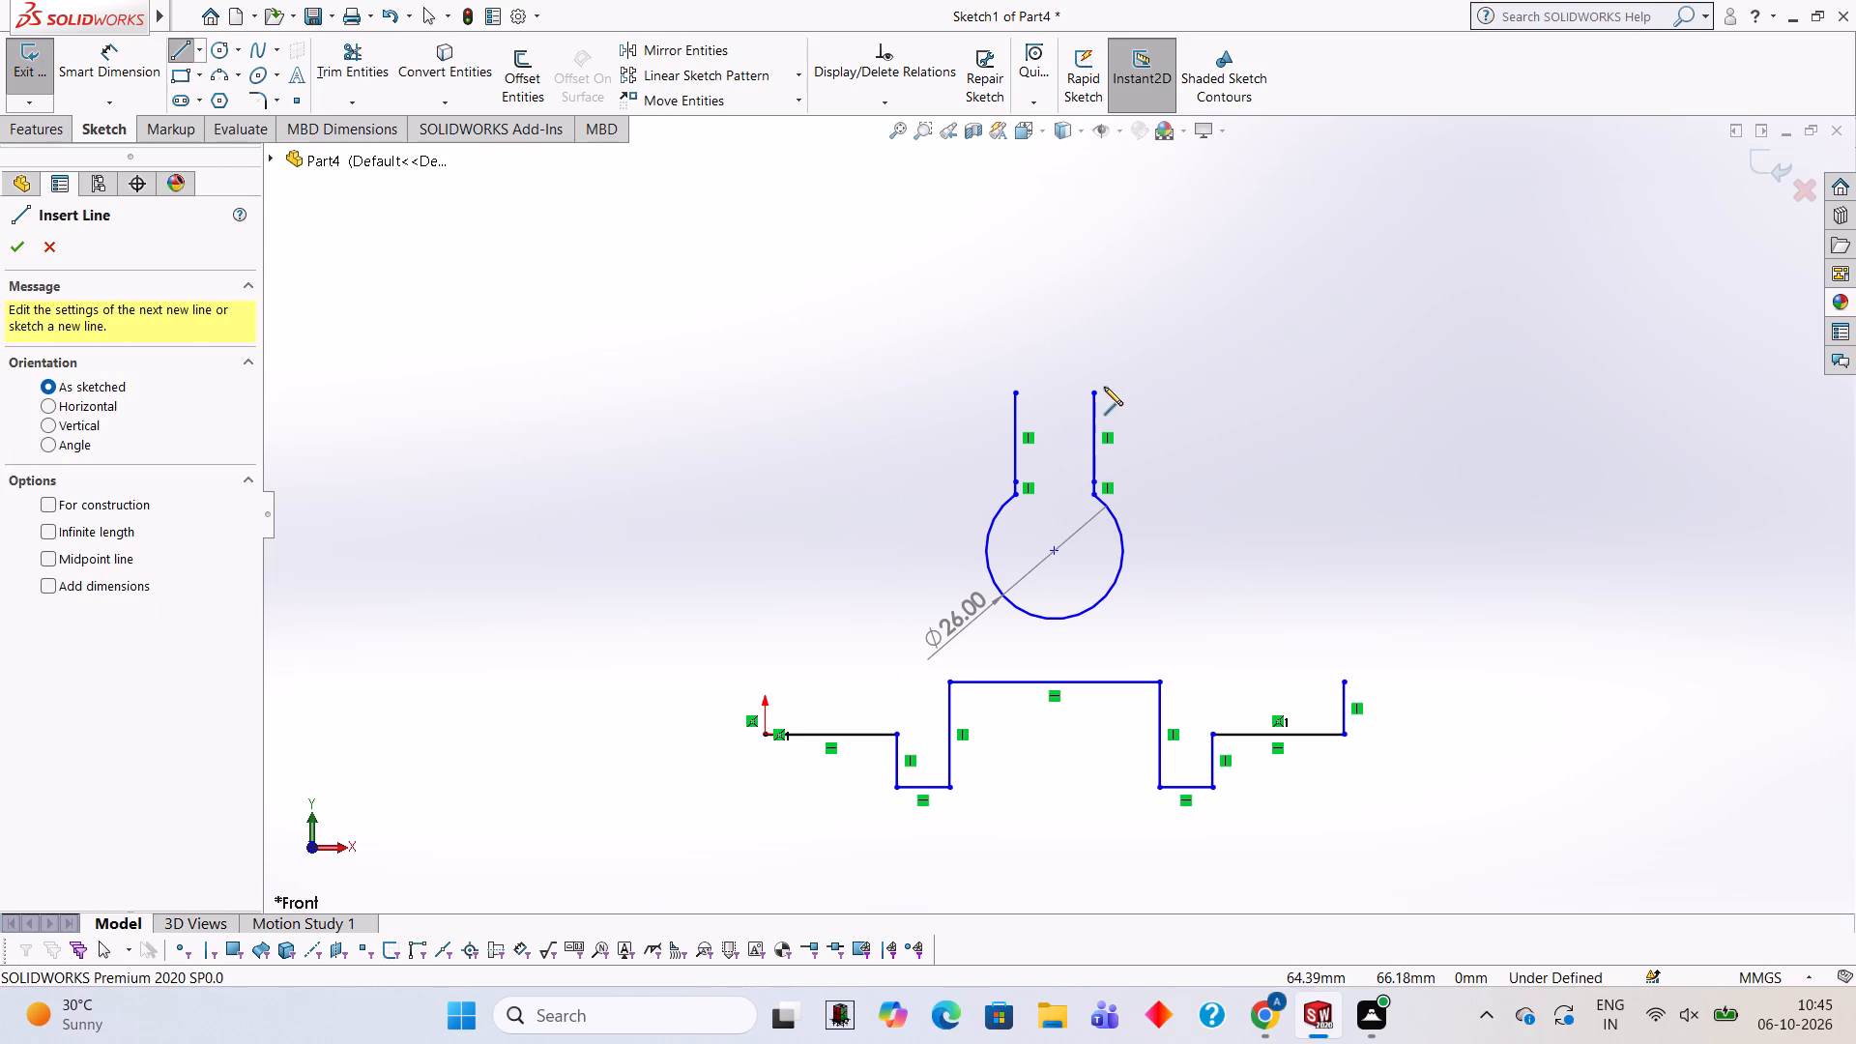
pyautogui.press('Escape')
pyautogui.click(1015, 391)
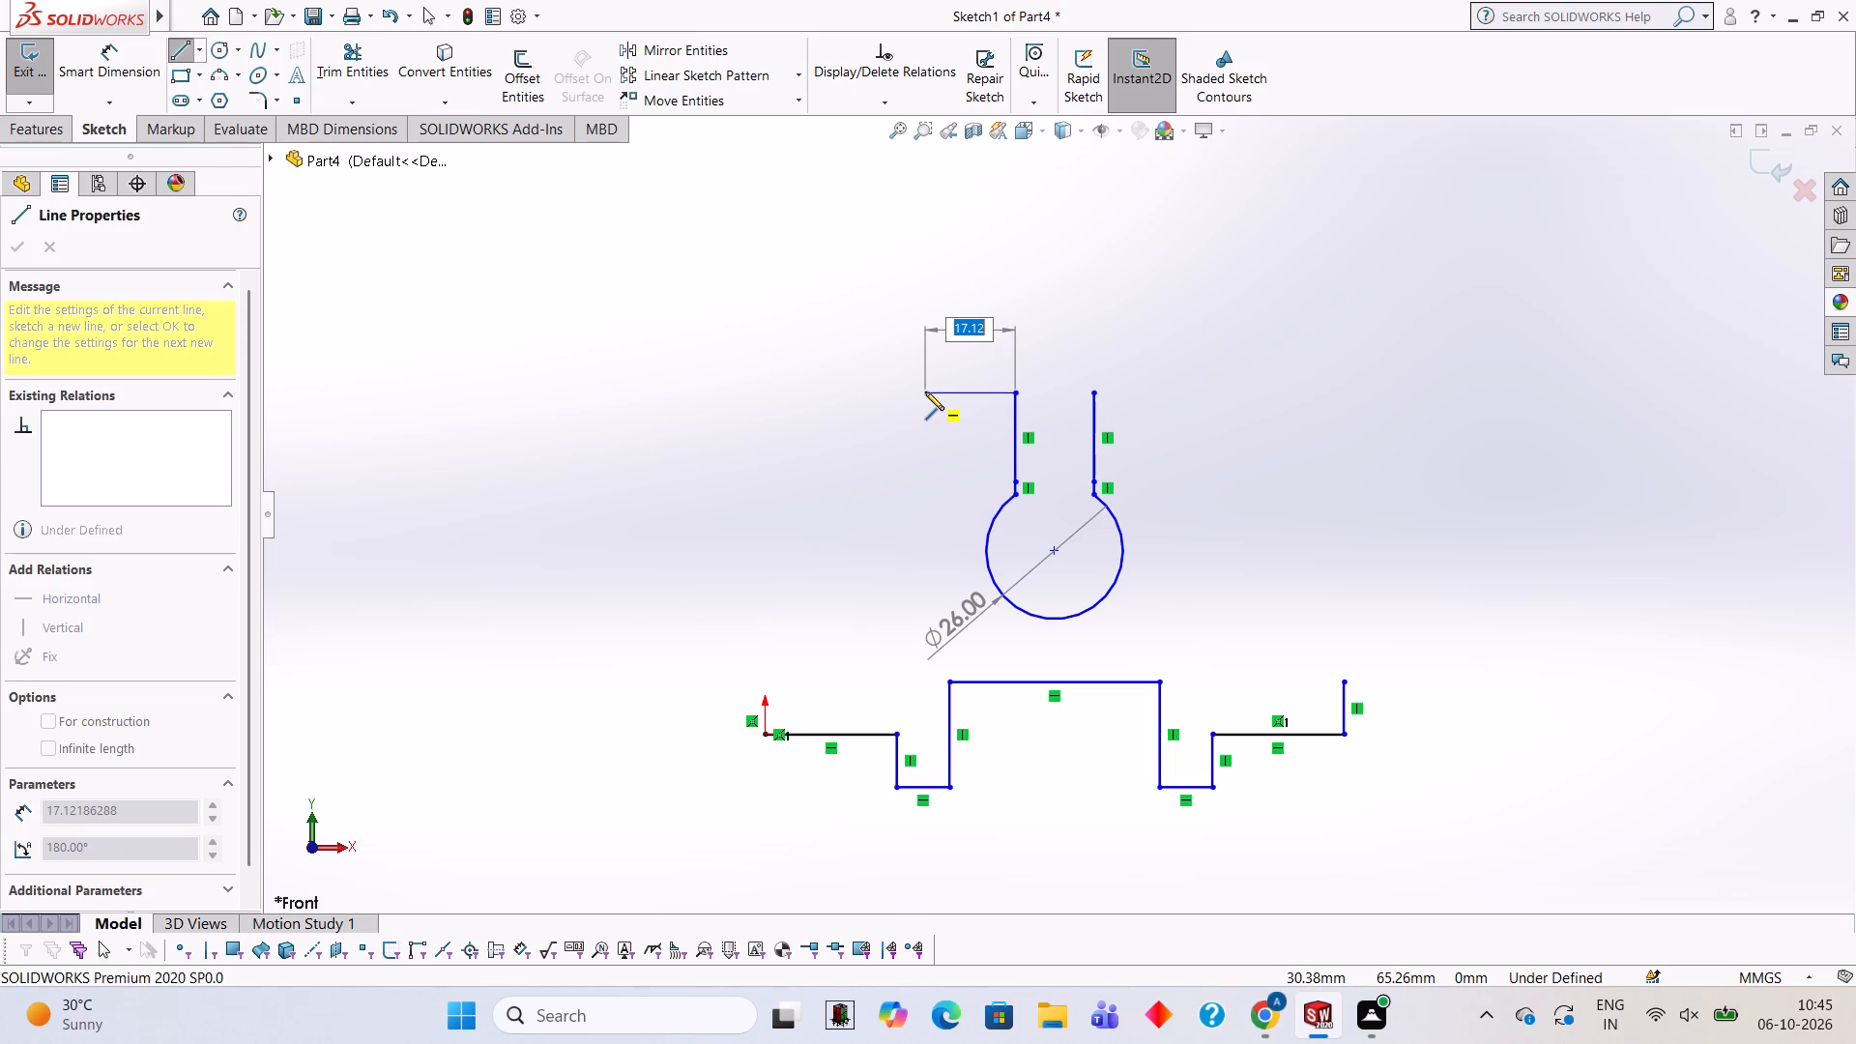
pyautogui.write('15')
pyautogui.press('Return')
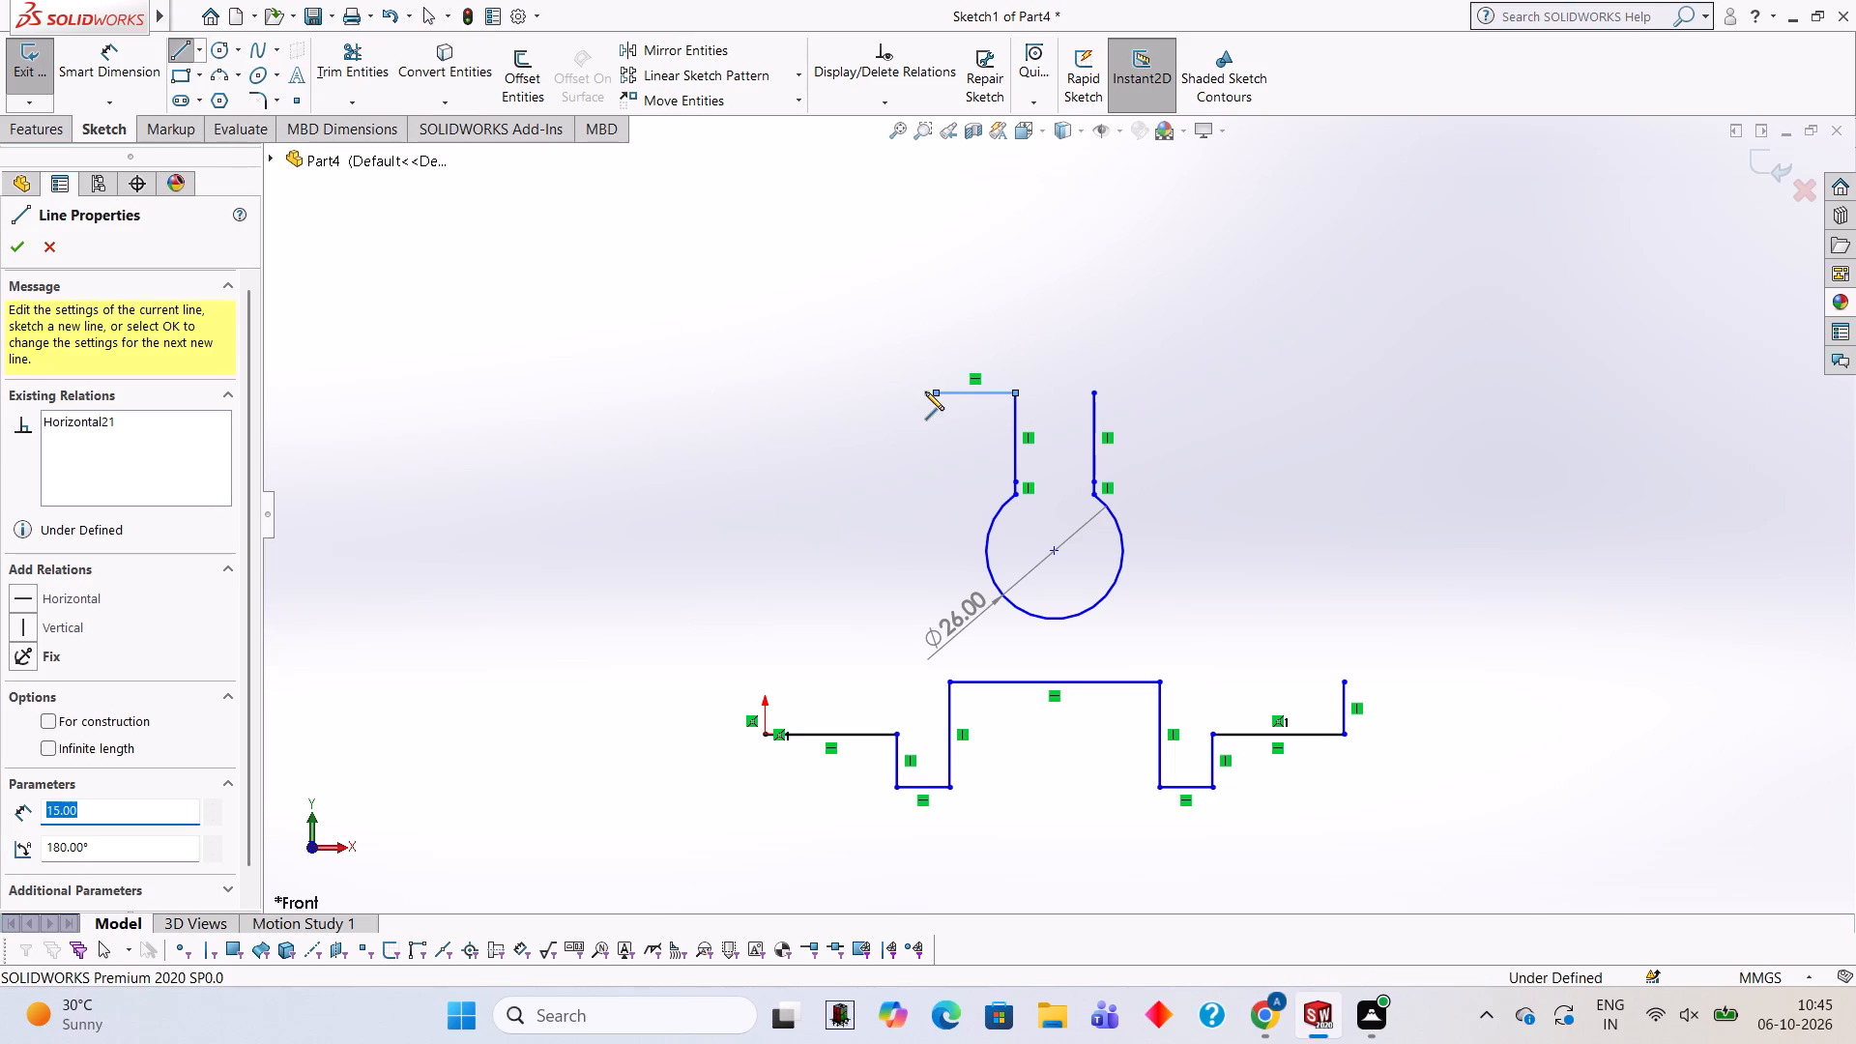
pyautogui.press('Escape')
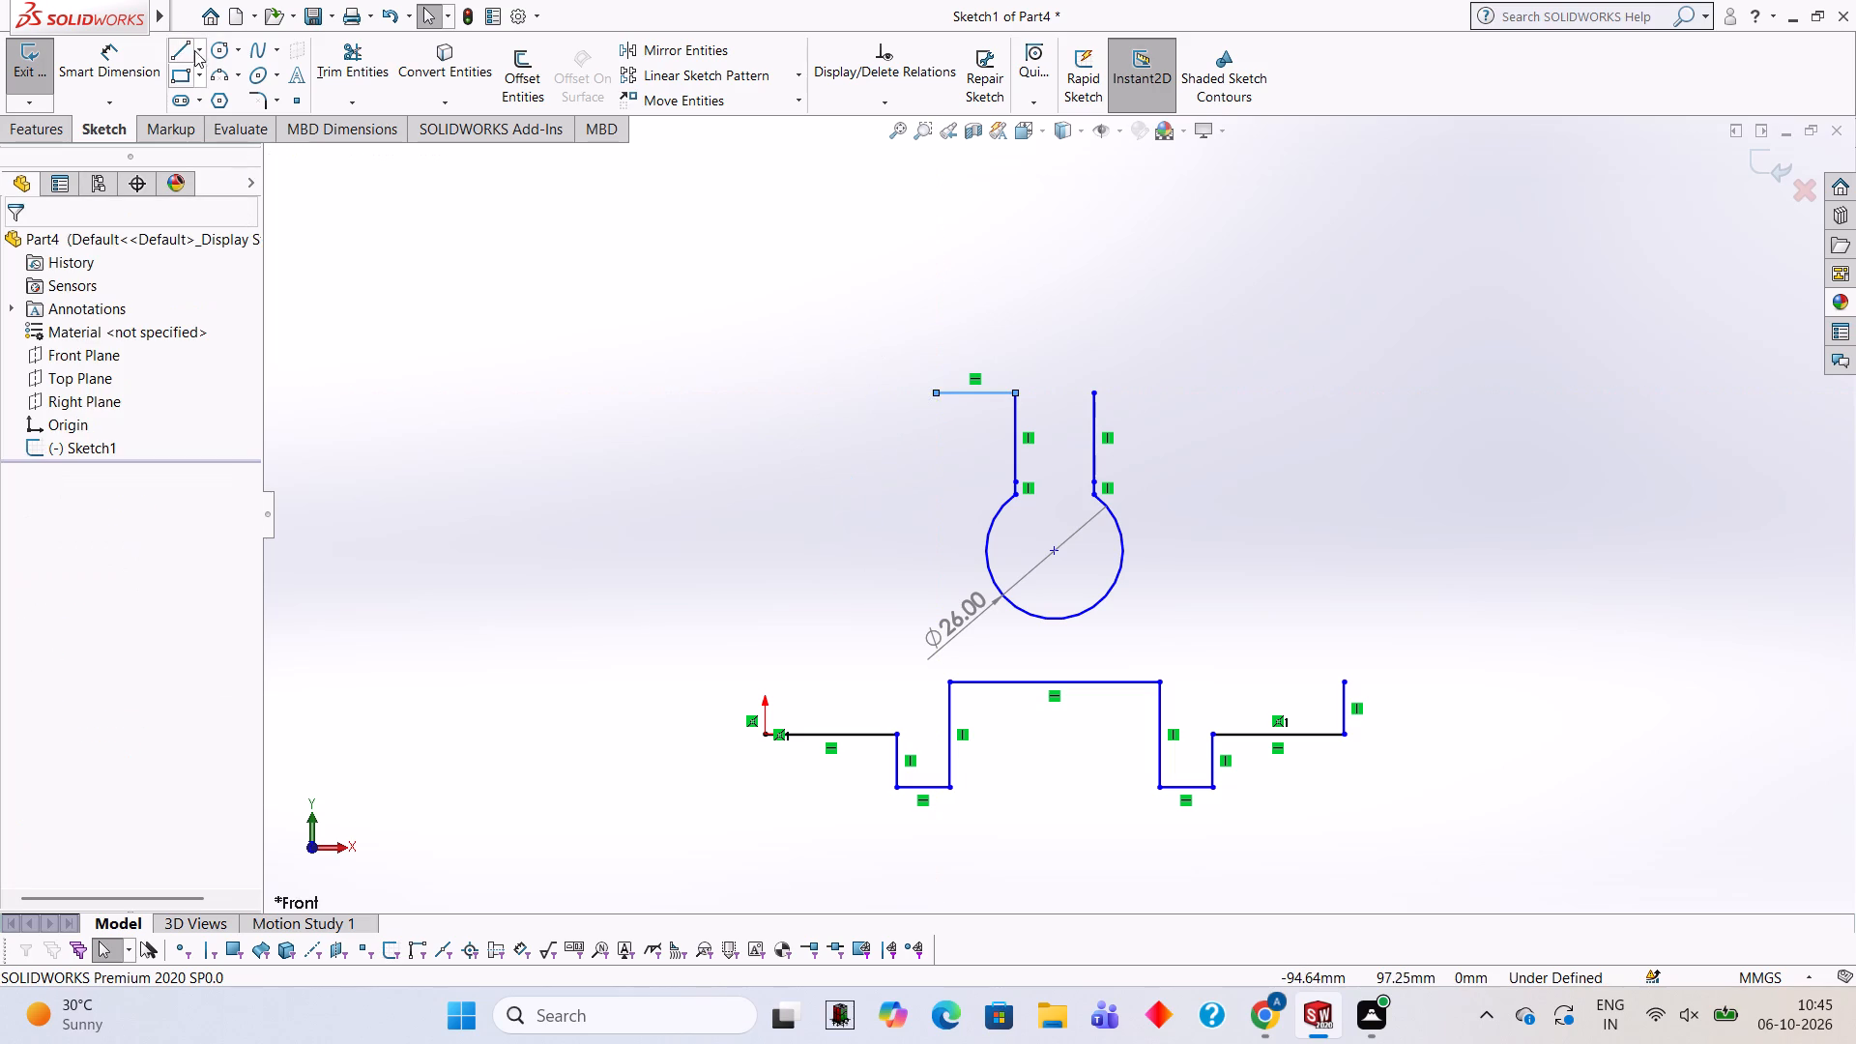
# Sketch a 15 mm horizontal line outward from the top end of the right neck line.
pyautogui.click(190, 40)
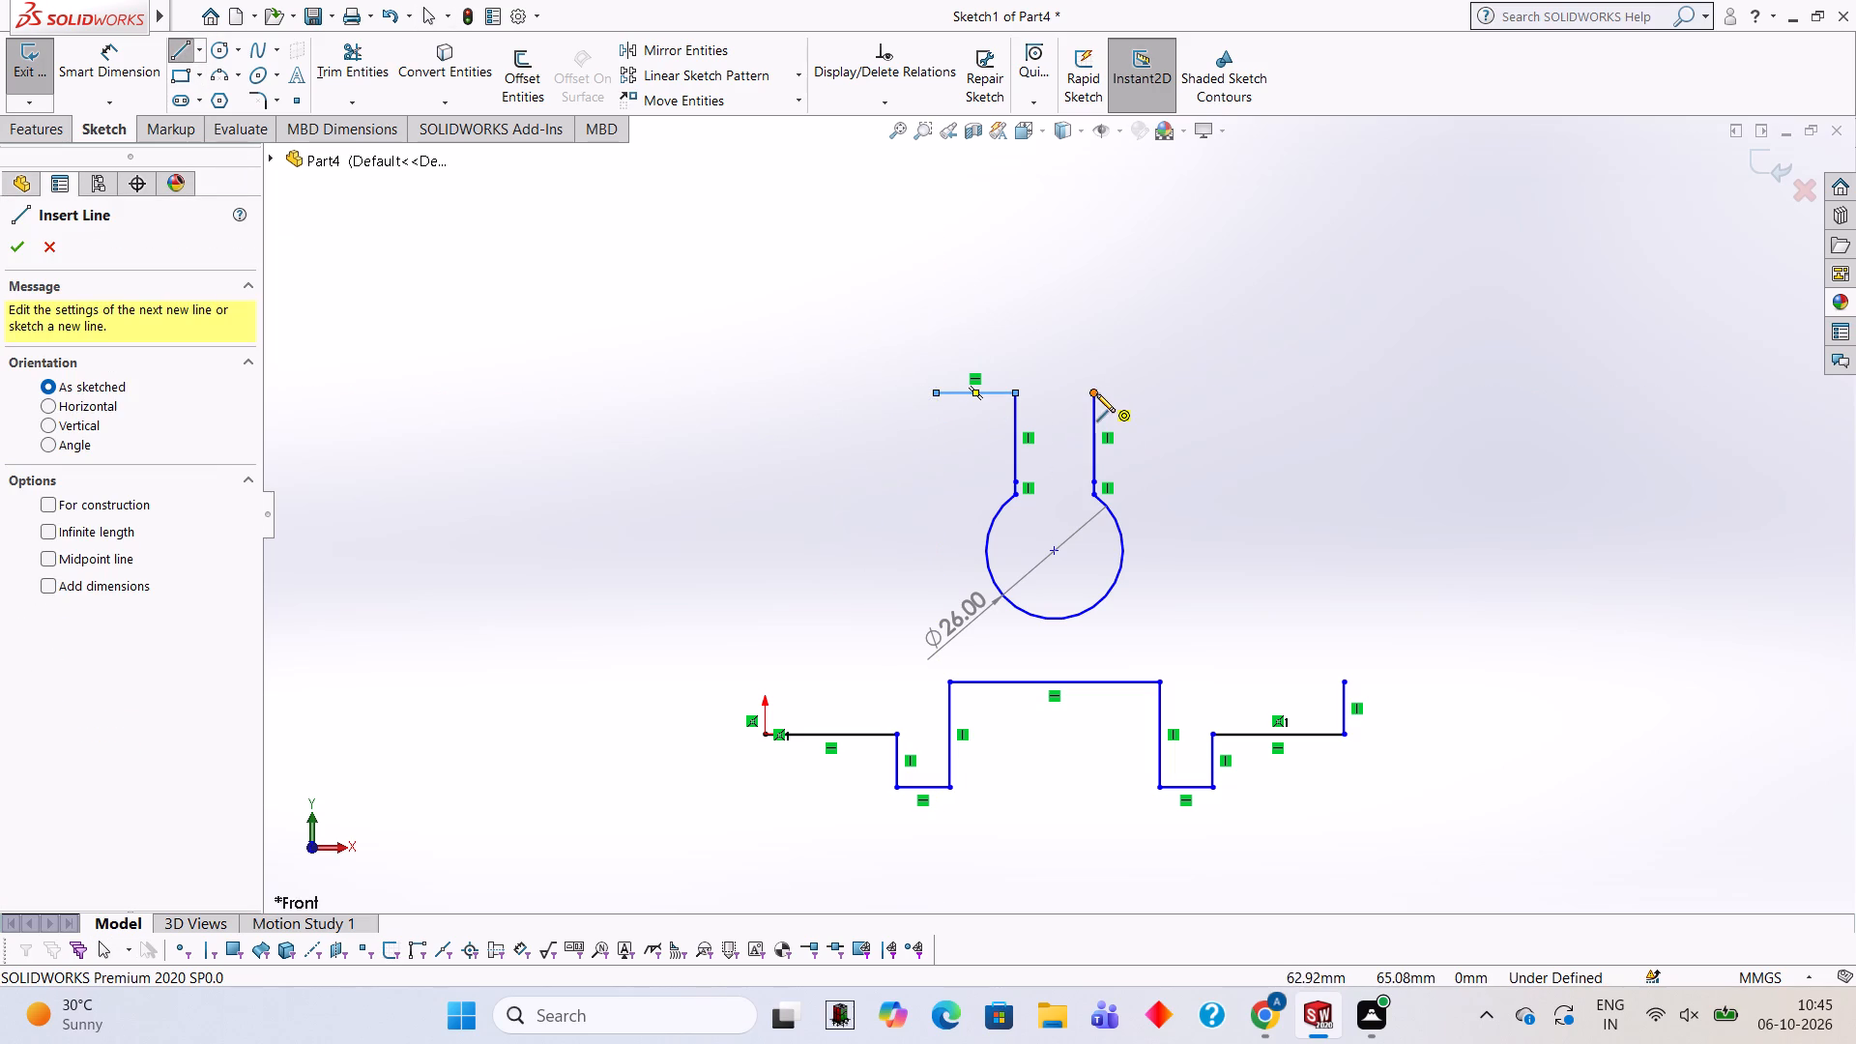
pyautogui.click(1094, 393)
pyautogui.write('15')
pyautogui.press('Return')
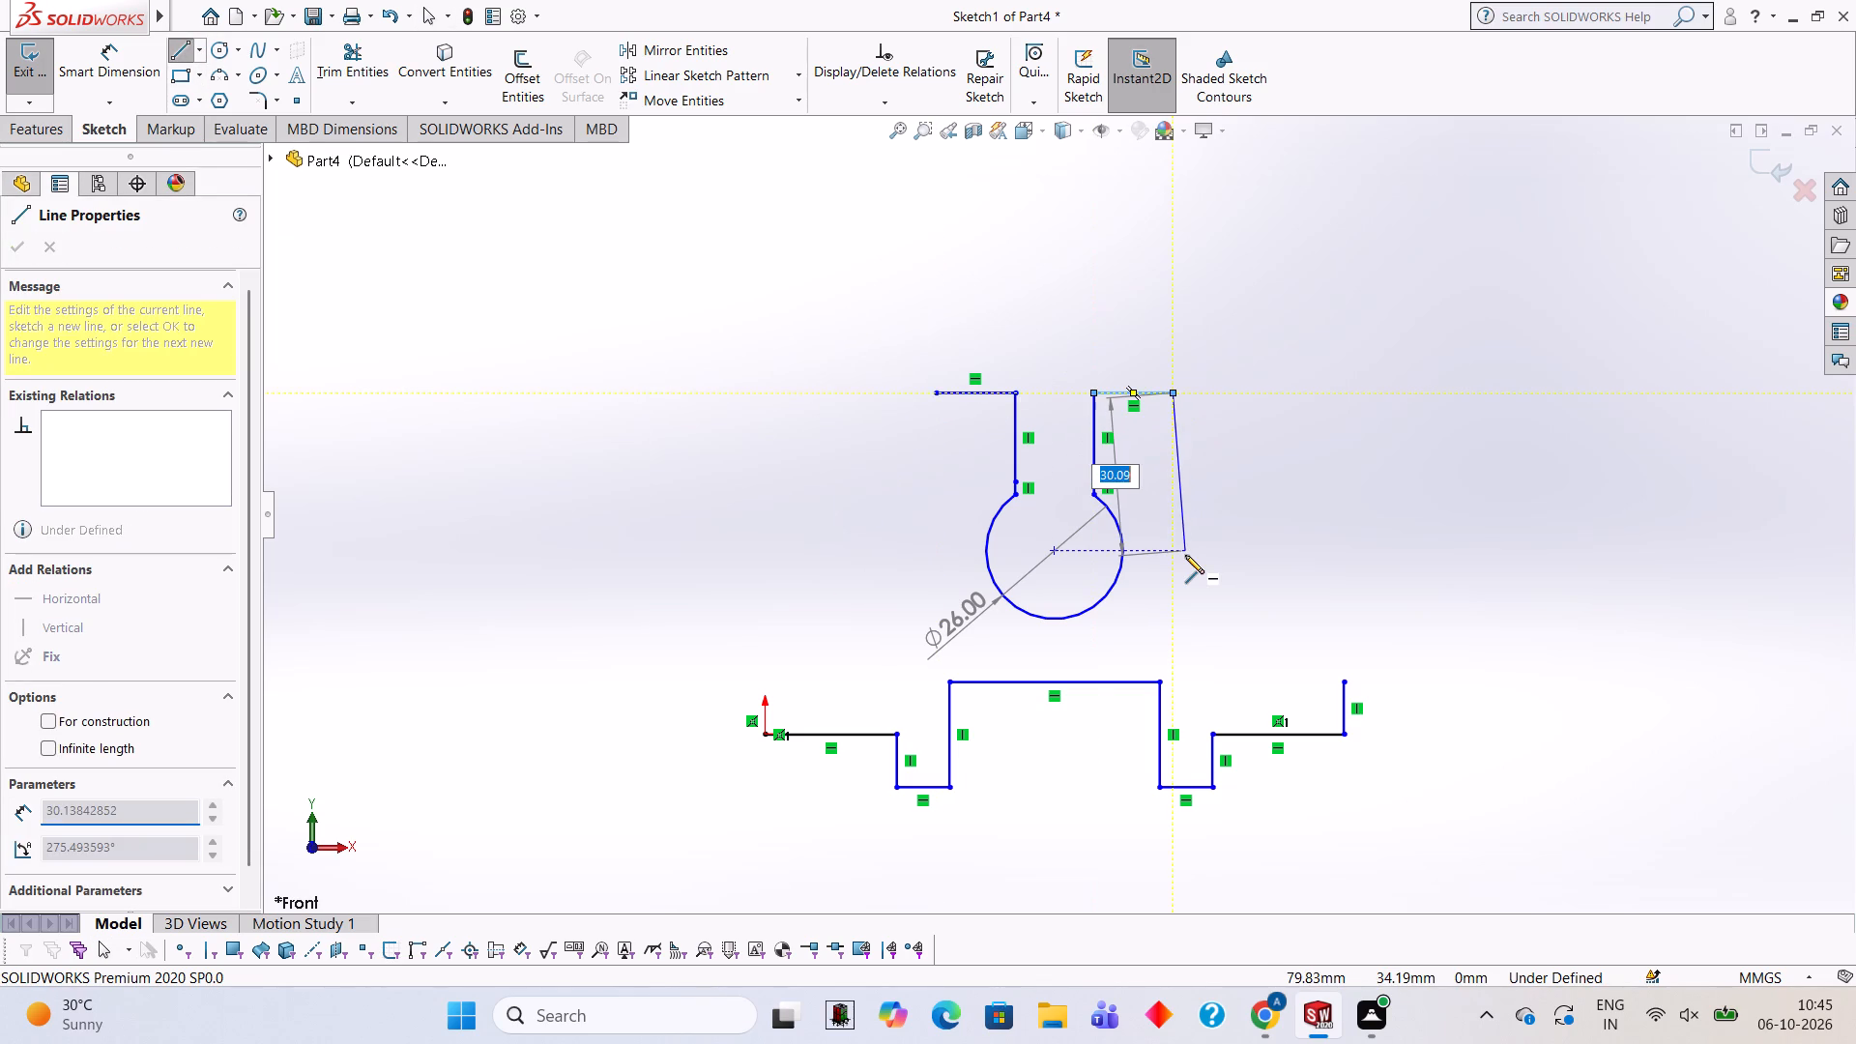
pyautogui.press('Escape')
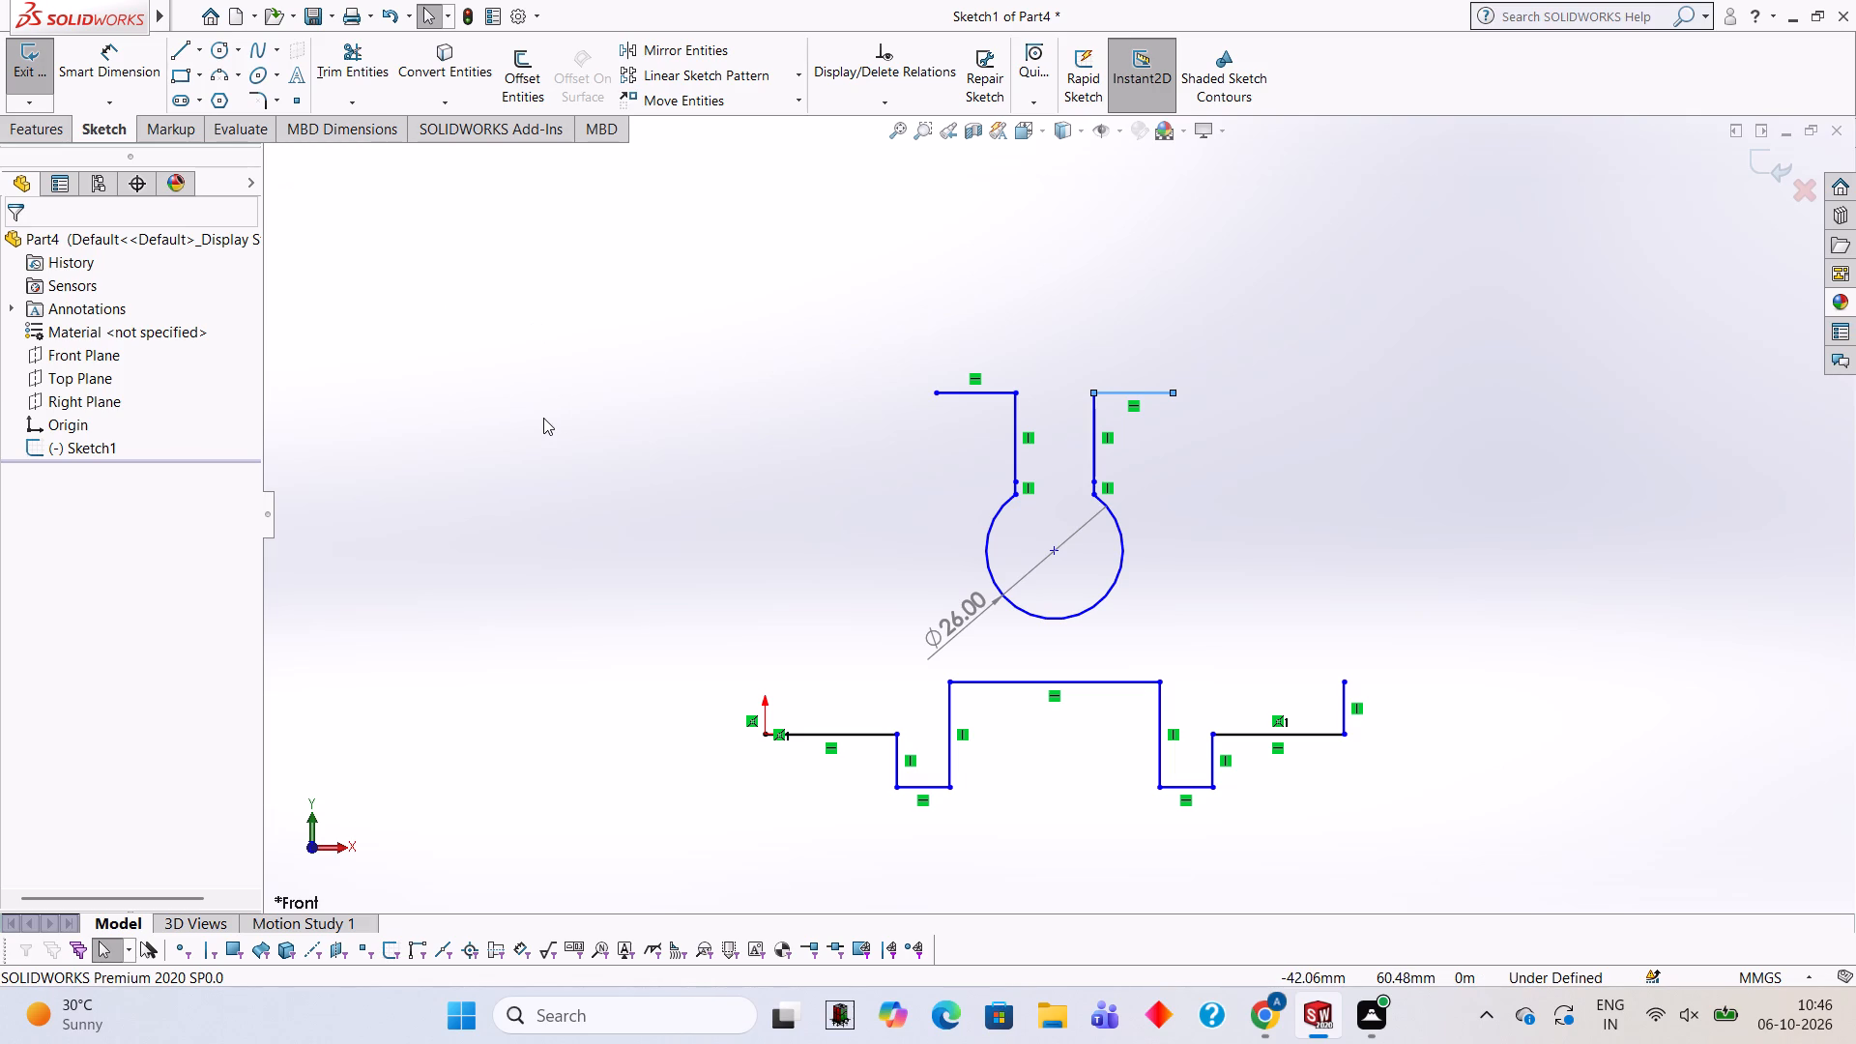
# Sketch a 40 mm horizontal line leftward from midway between the neck tops, and an 80 mm line back rightward from its end.
pyautogui.click(182, 39)
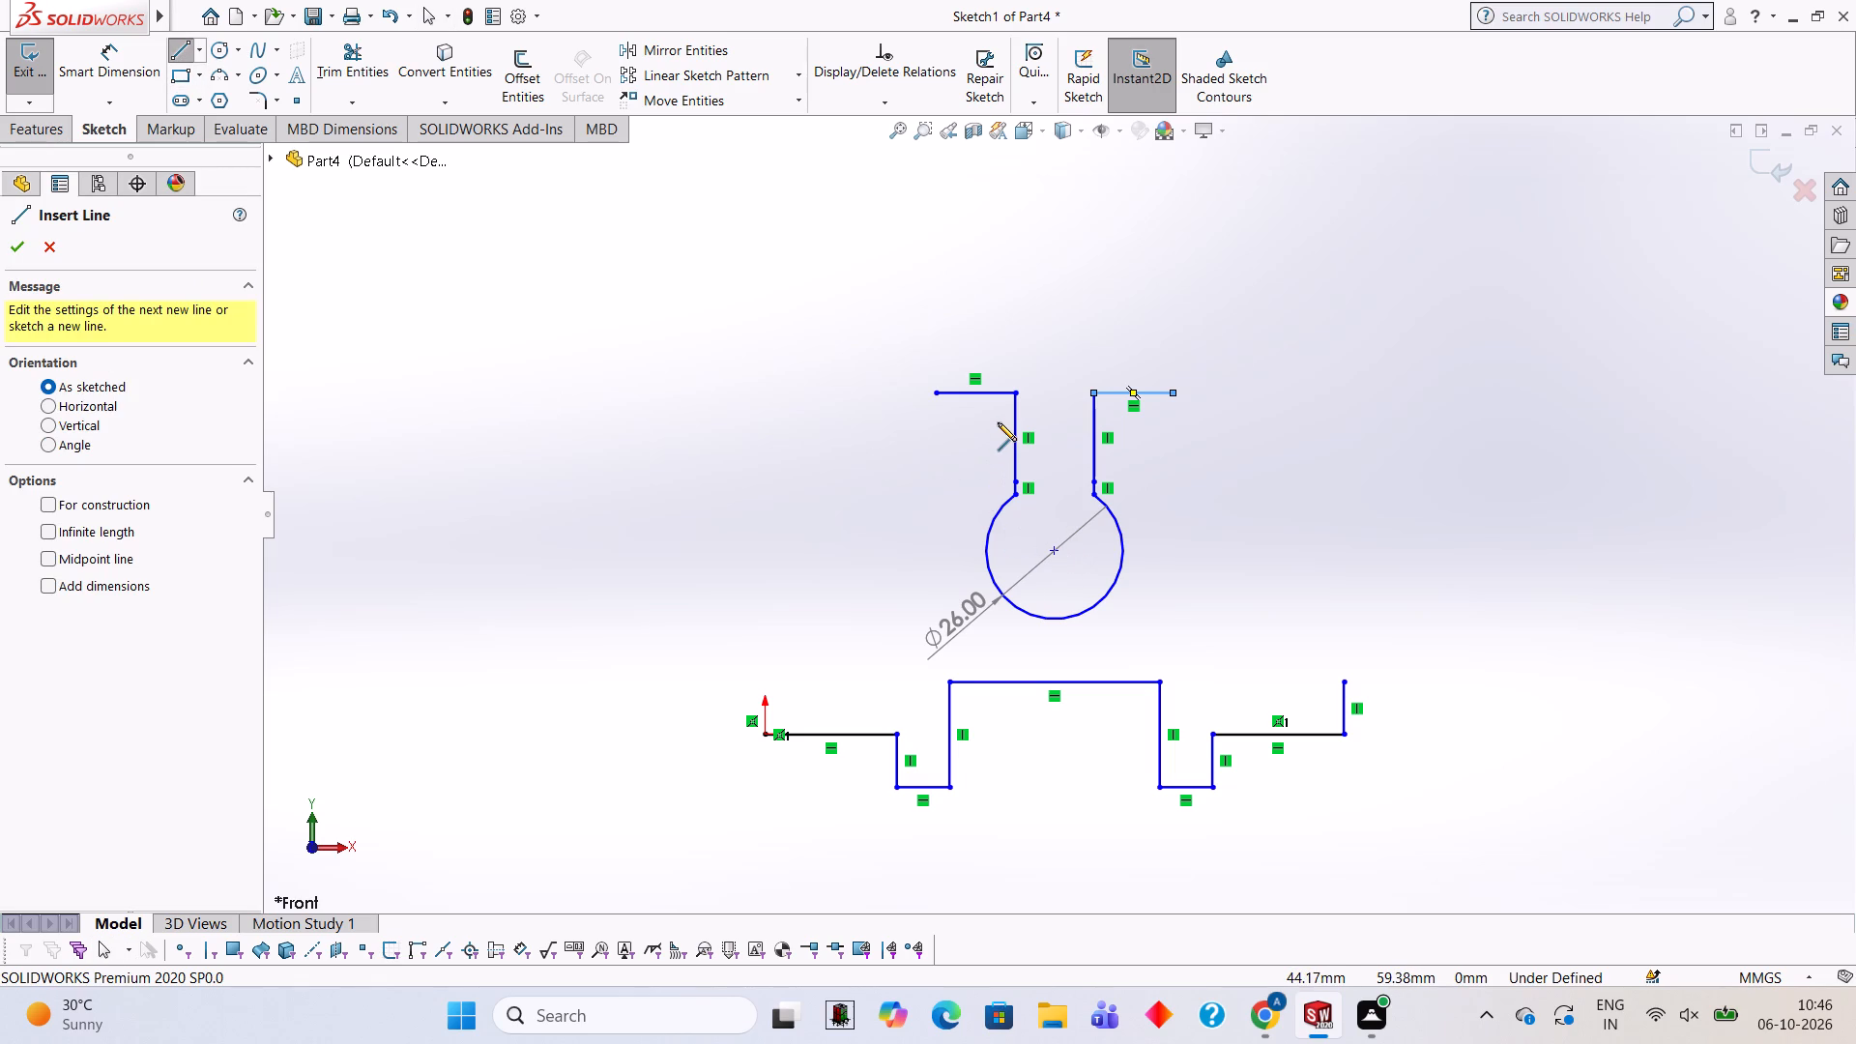
pyautogui.click(1057, 392)
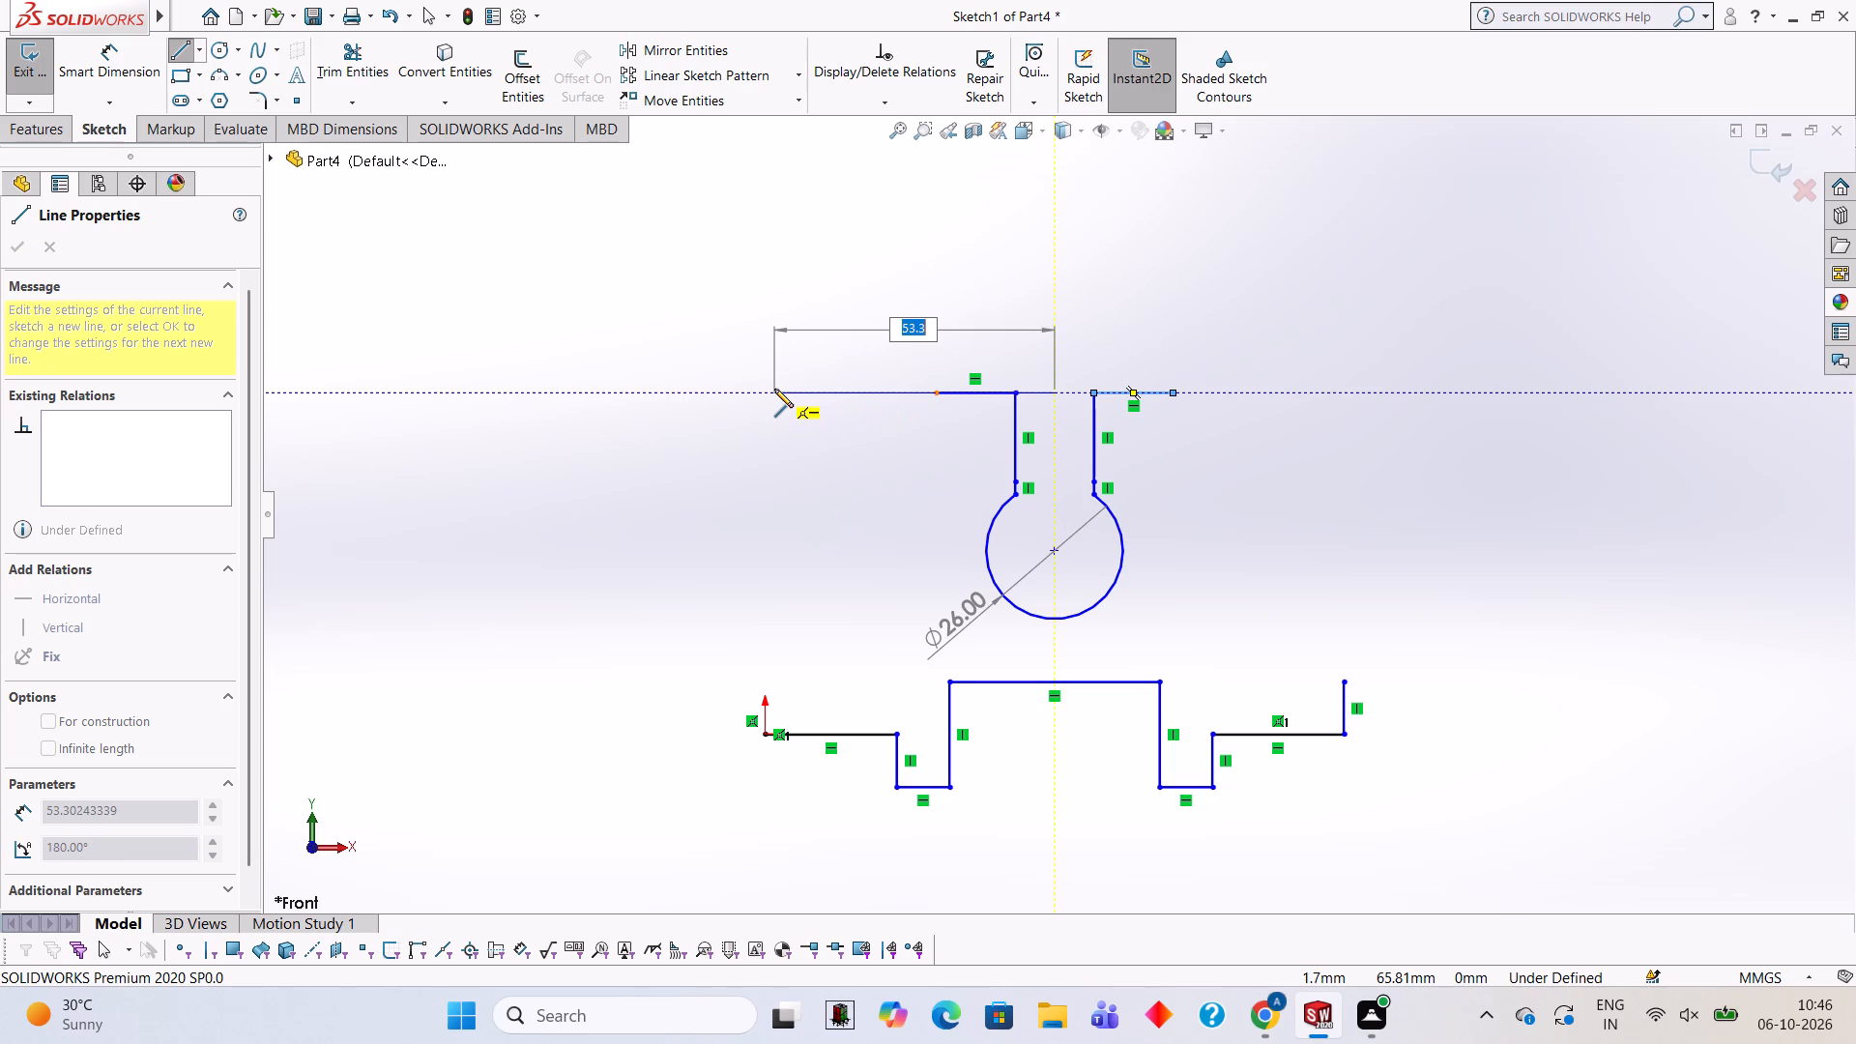
pyautogui.write('40')
pyautogui.press('Return')
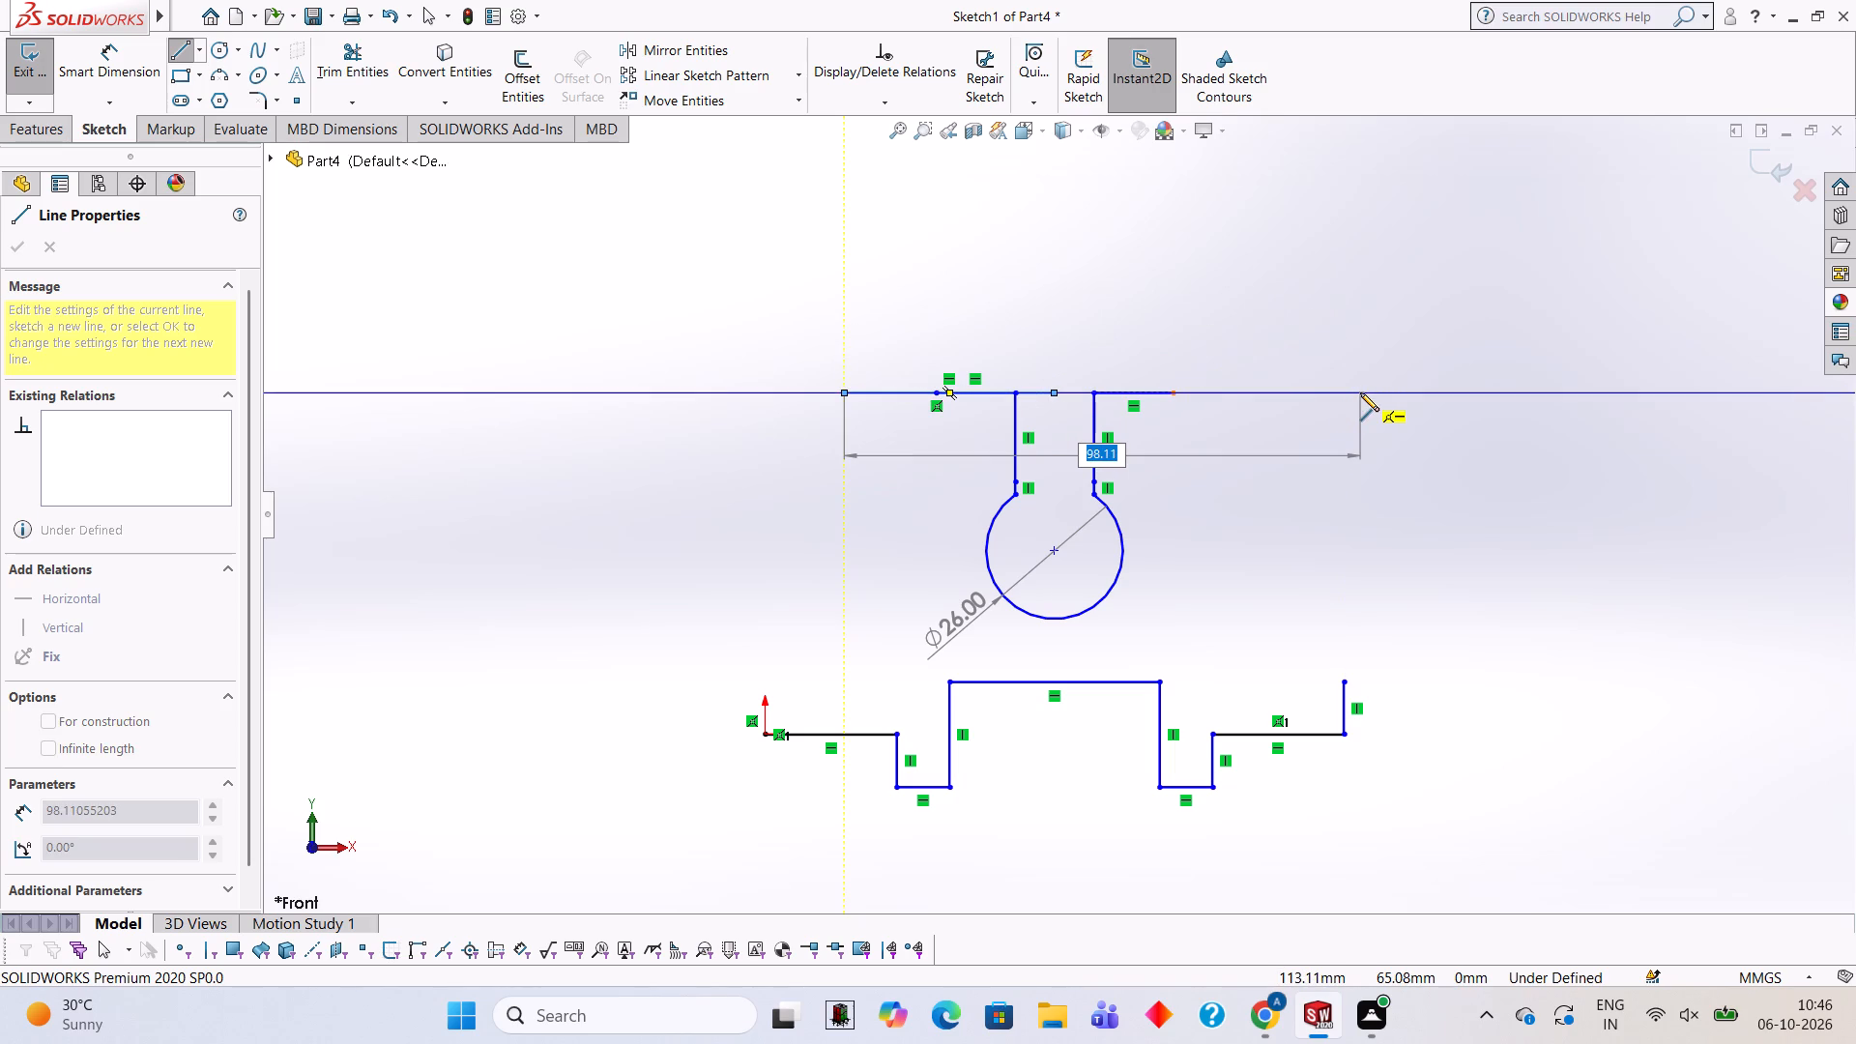
pyautogui.write('80')
pyautogui.press('Return')
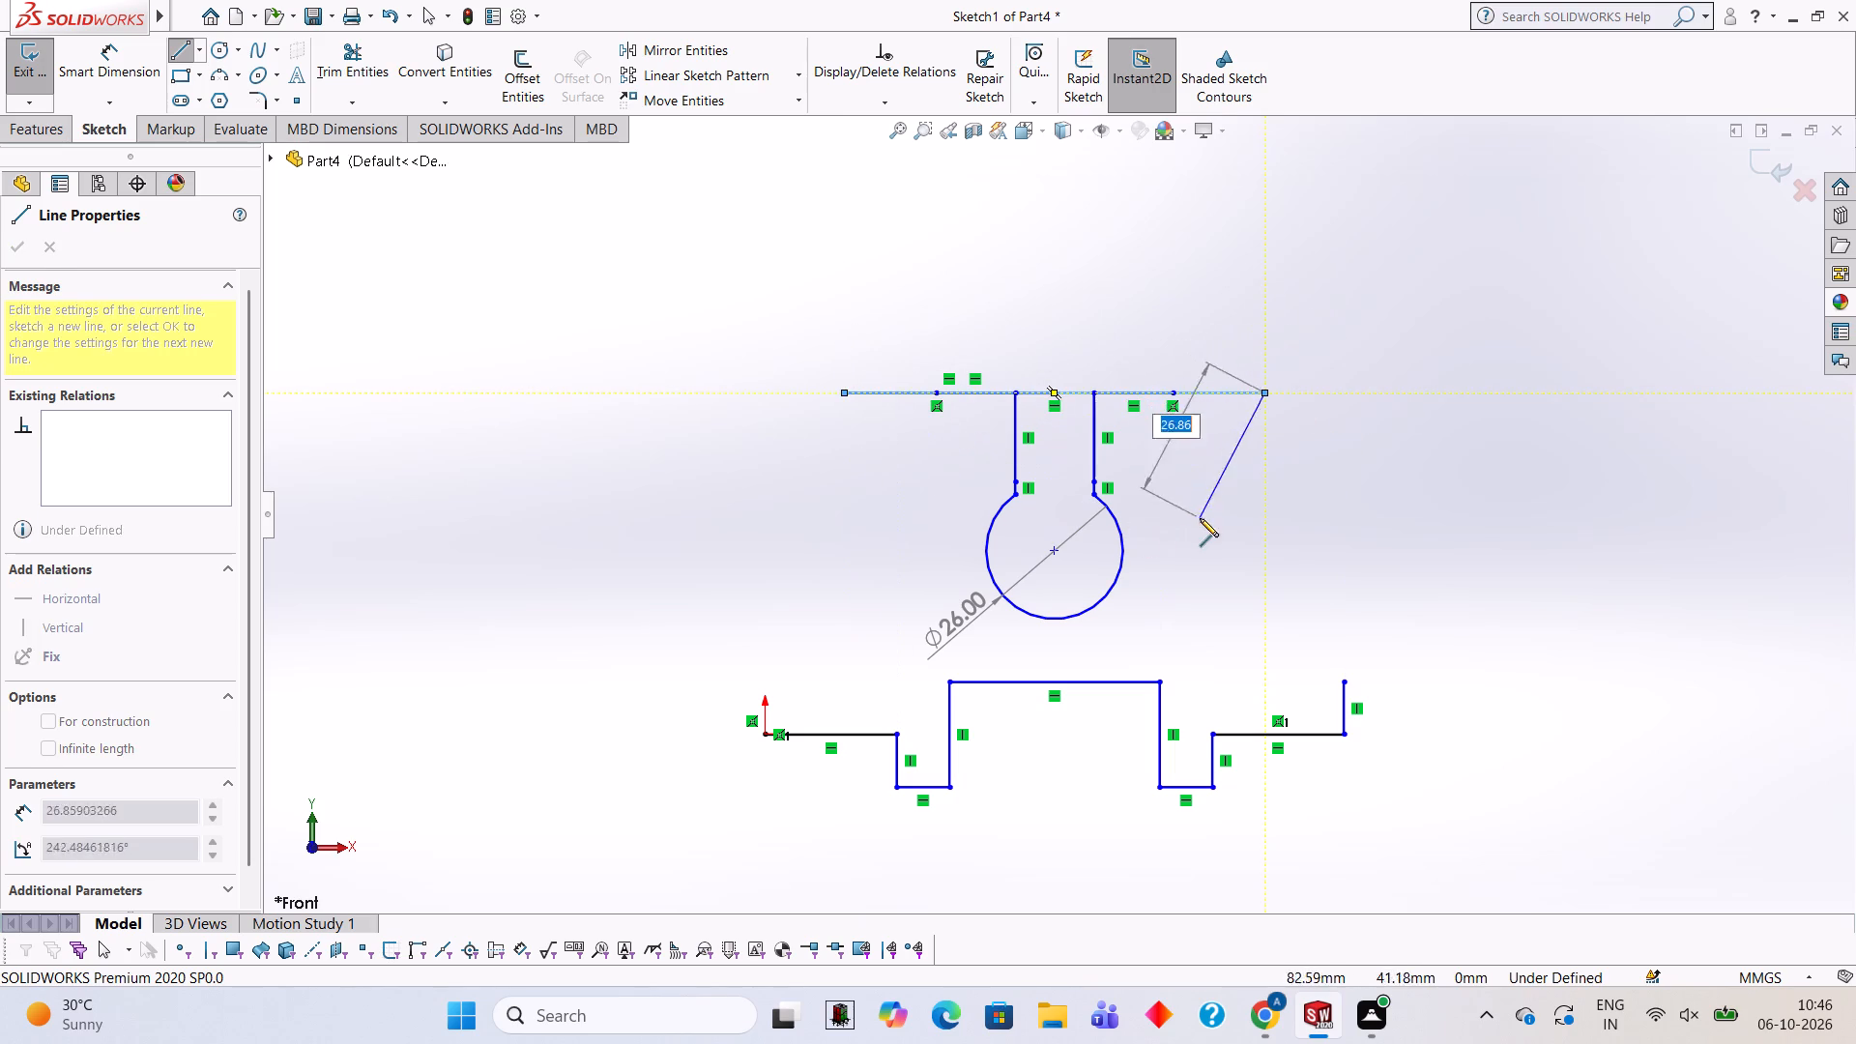
pyautogui.press('Escape')
# Trim the top horizontal segments between the two neck lines to open the neck.
pyautogui.click(357, 61)
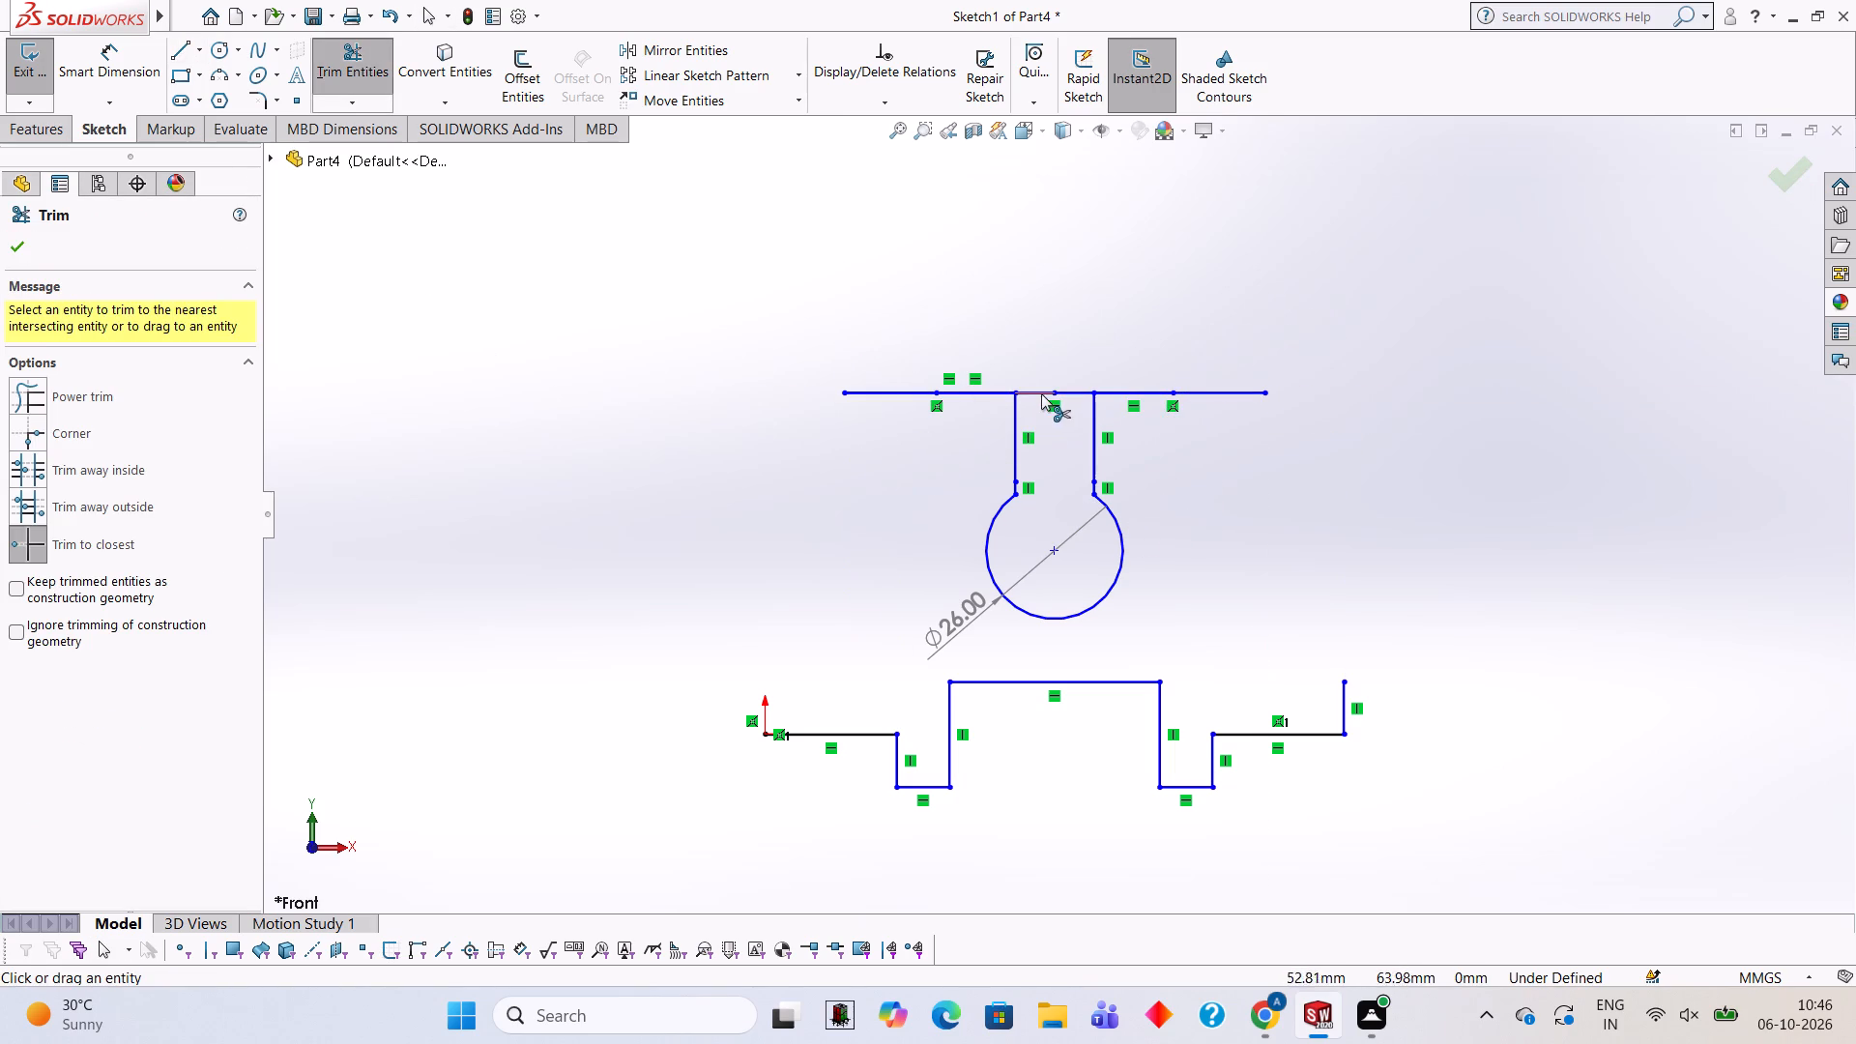
pyautogui.click(1041, 391)
pyautogui.click(1075, 398)
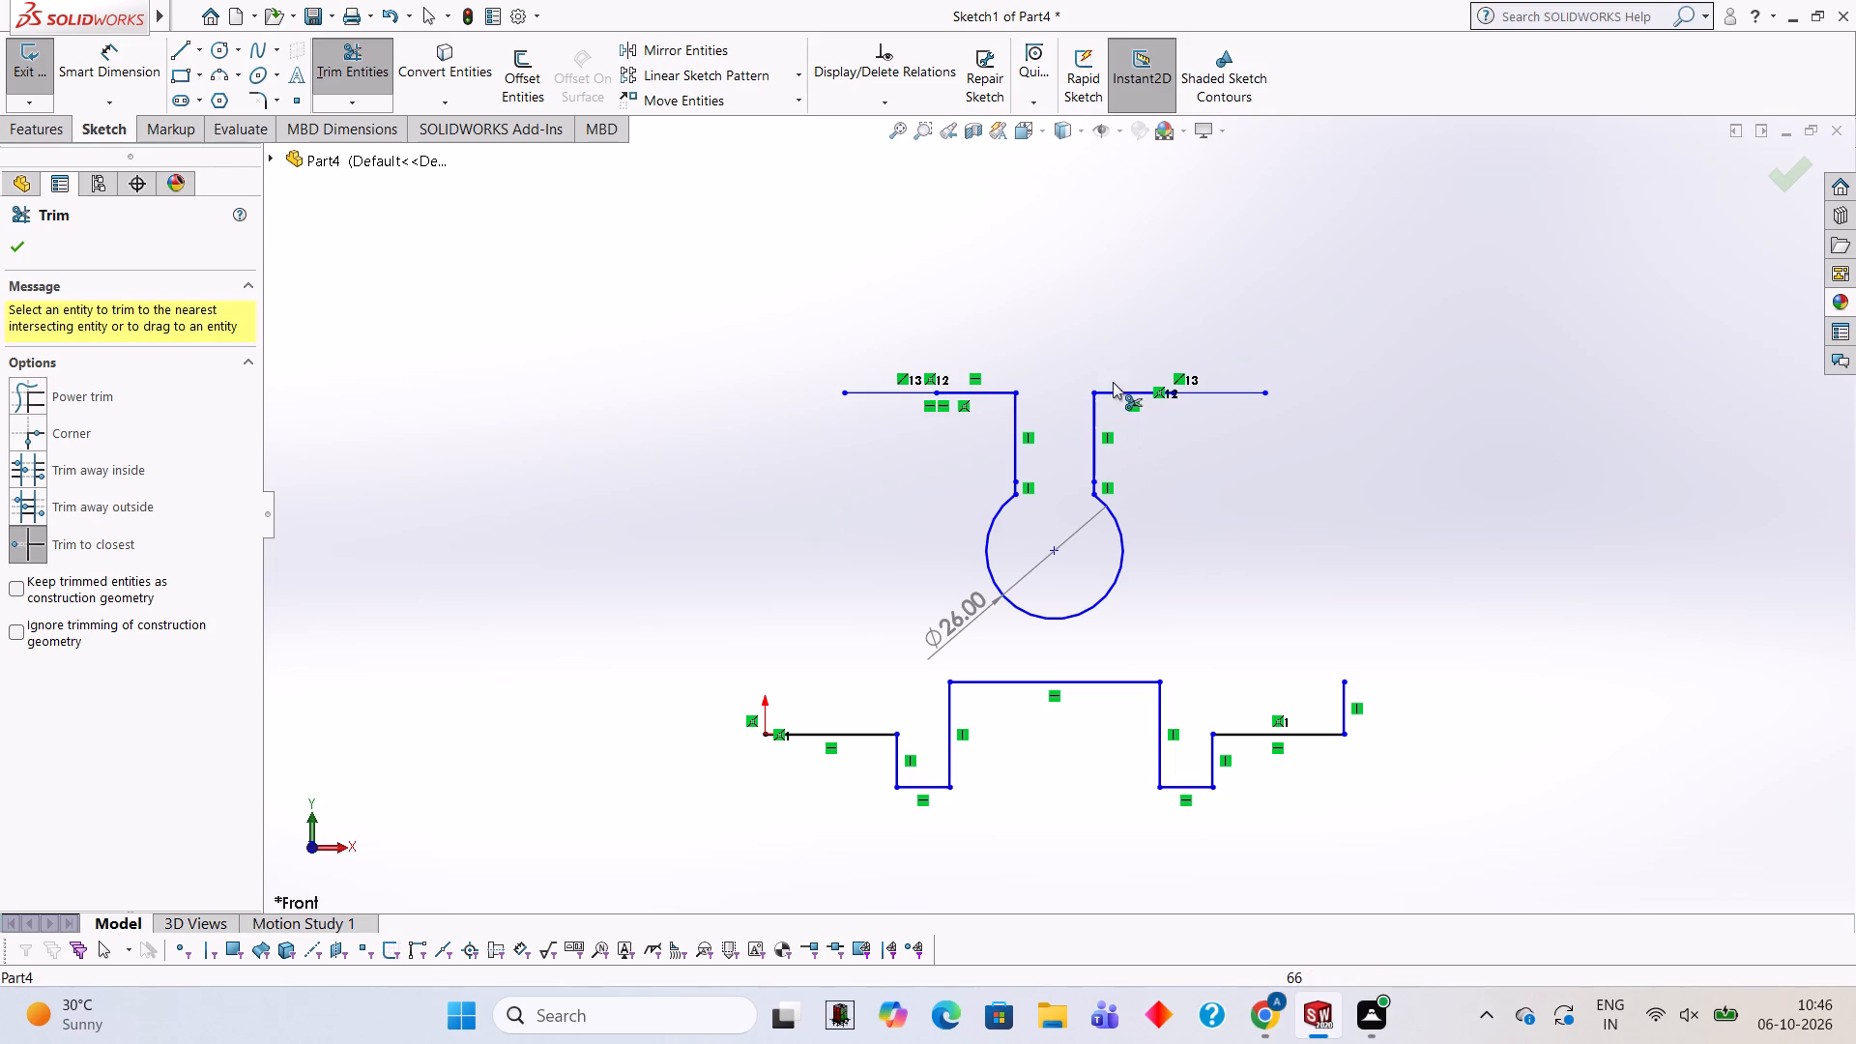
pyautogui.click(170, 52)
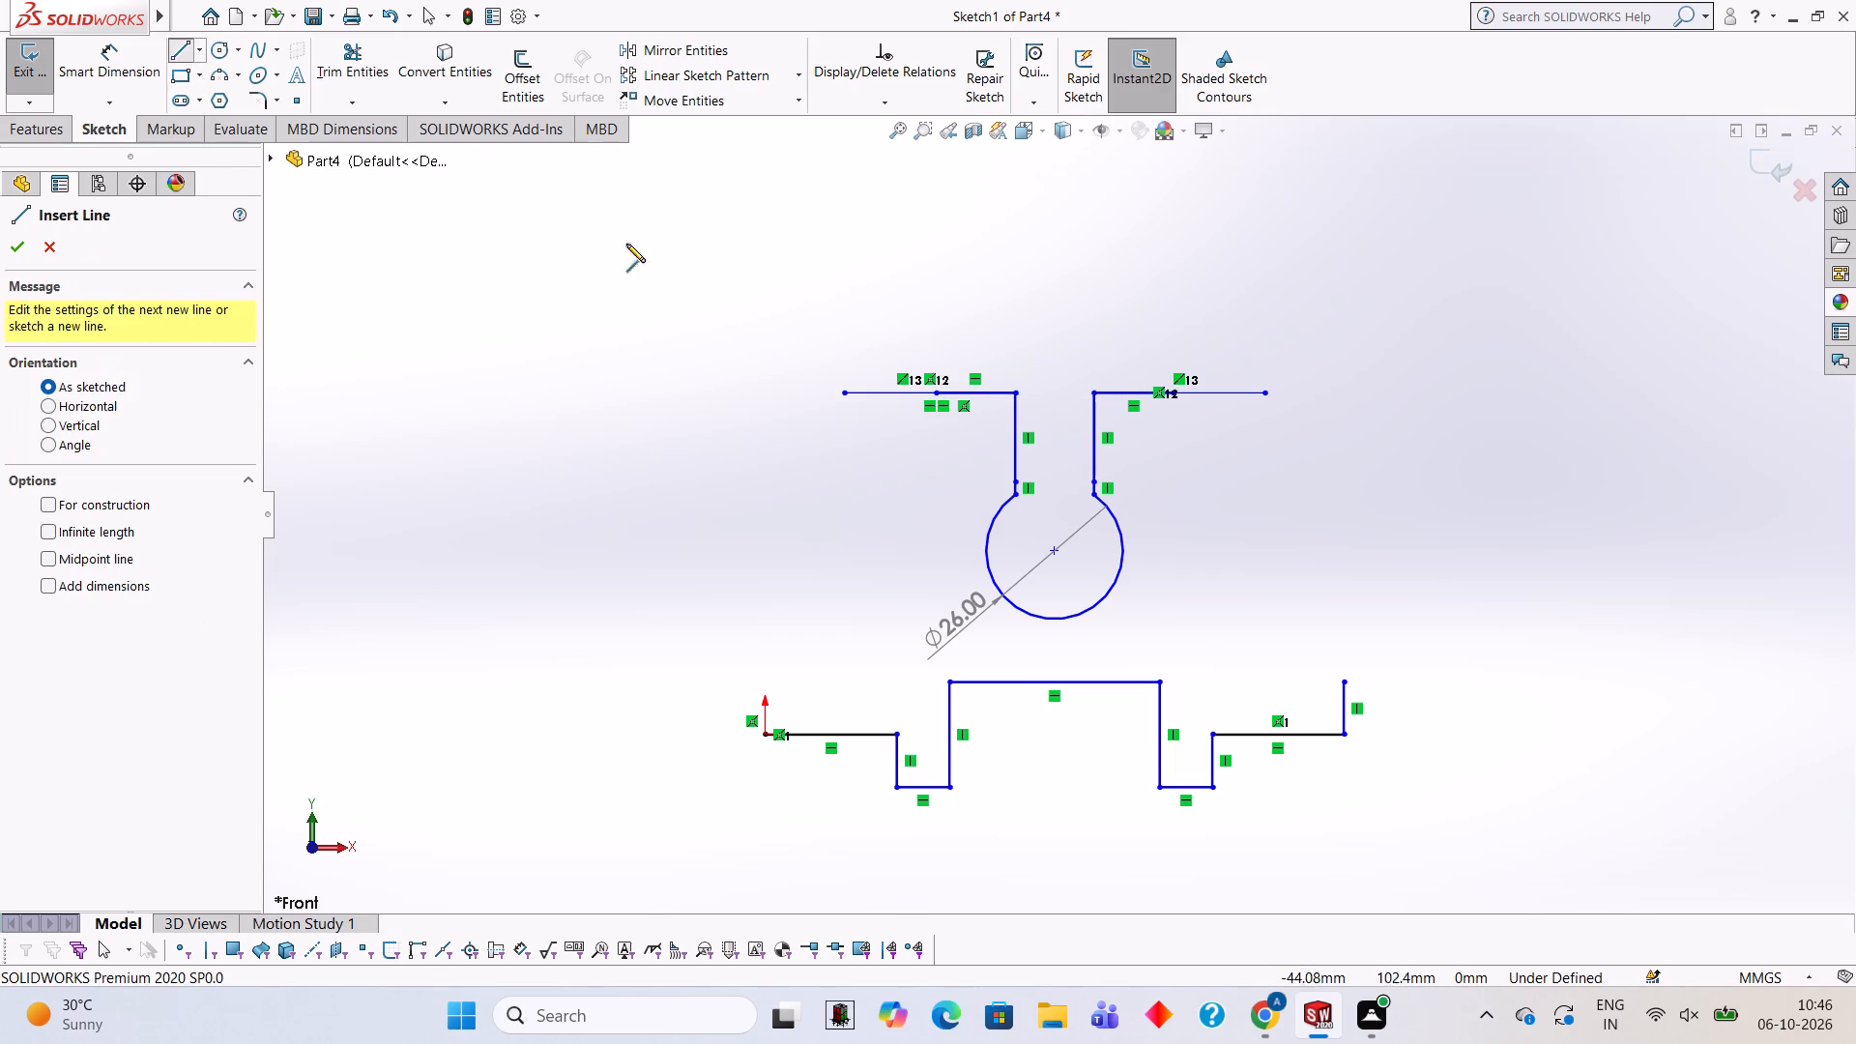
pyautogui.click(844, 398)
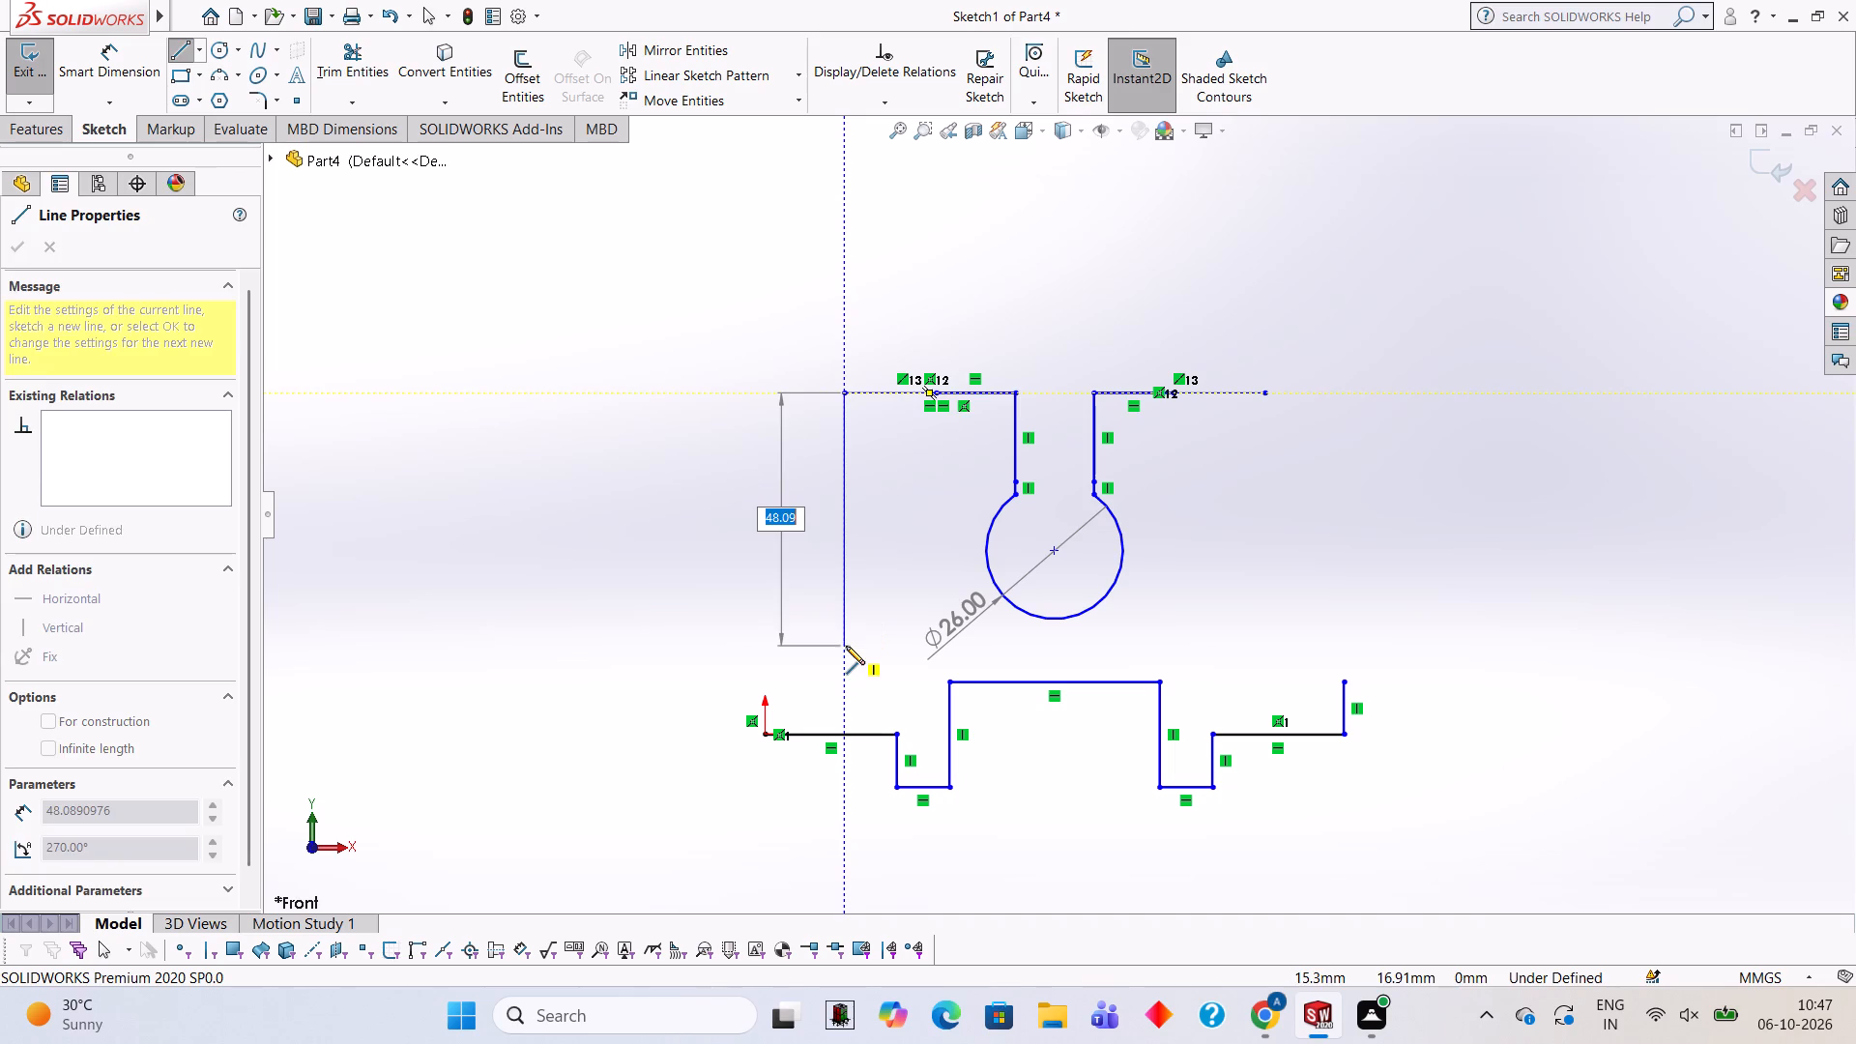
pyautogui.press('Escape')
# Measure the overall width from the origin to the profile's right outer lower corner with Smart Dimension.
pyautogui.click(126, 77)
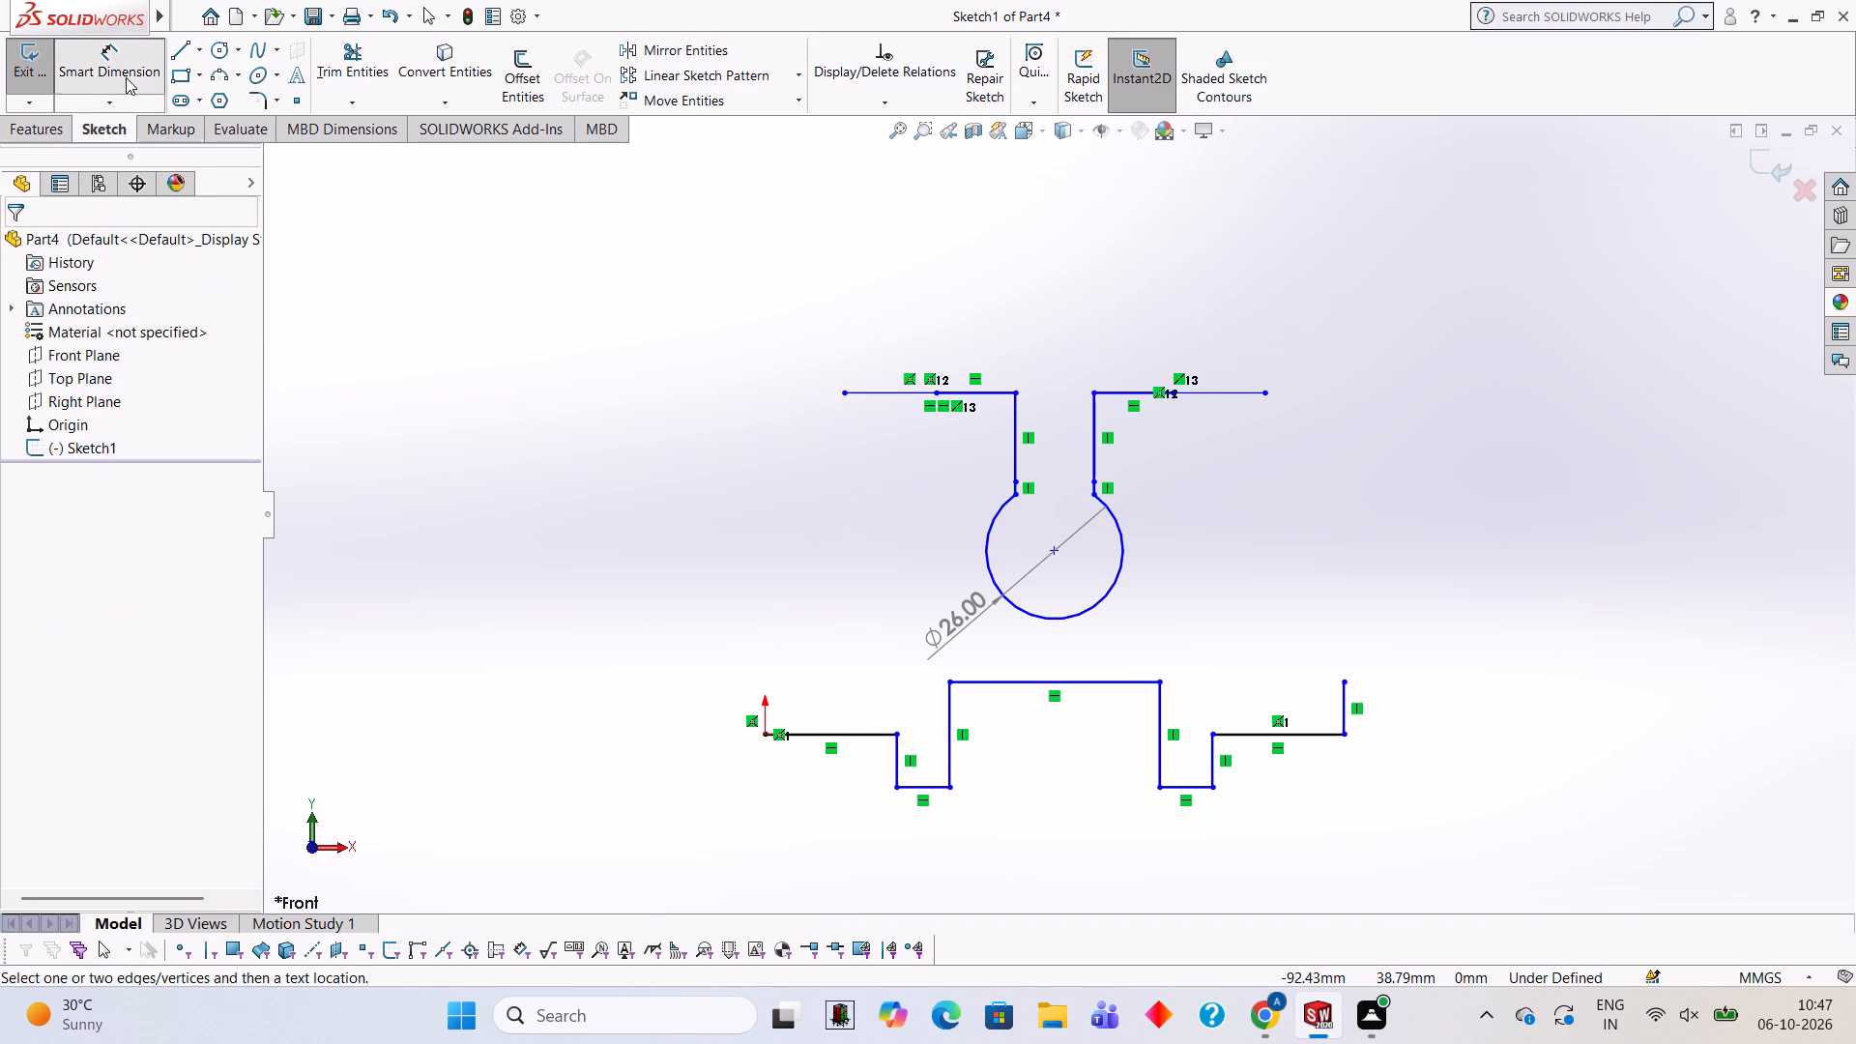
pyautogui.click(765, 732)
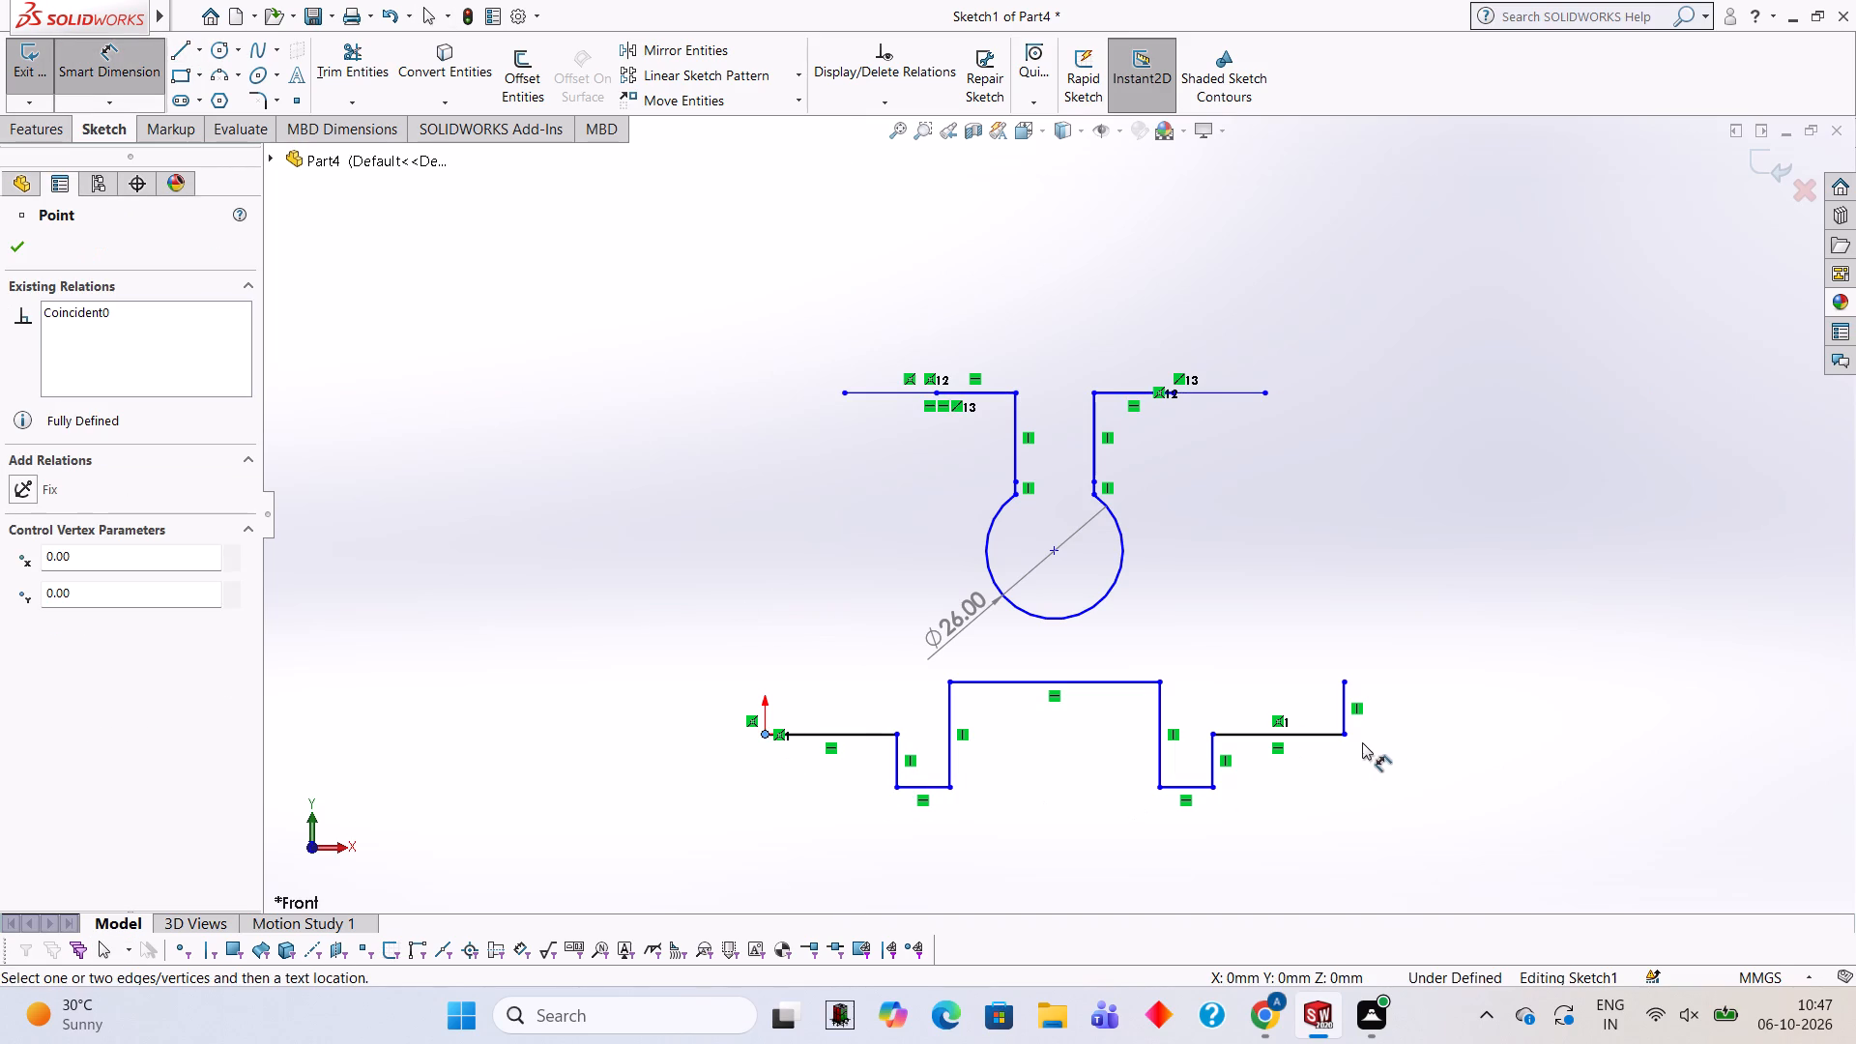
pyautogui.click(1344, 735)
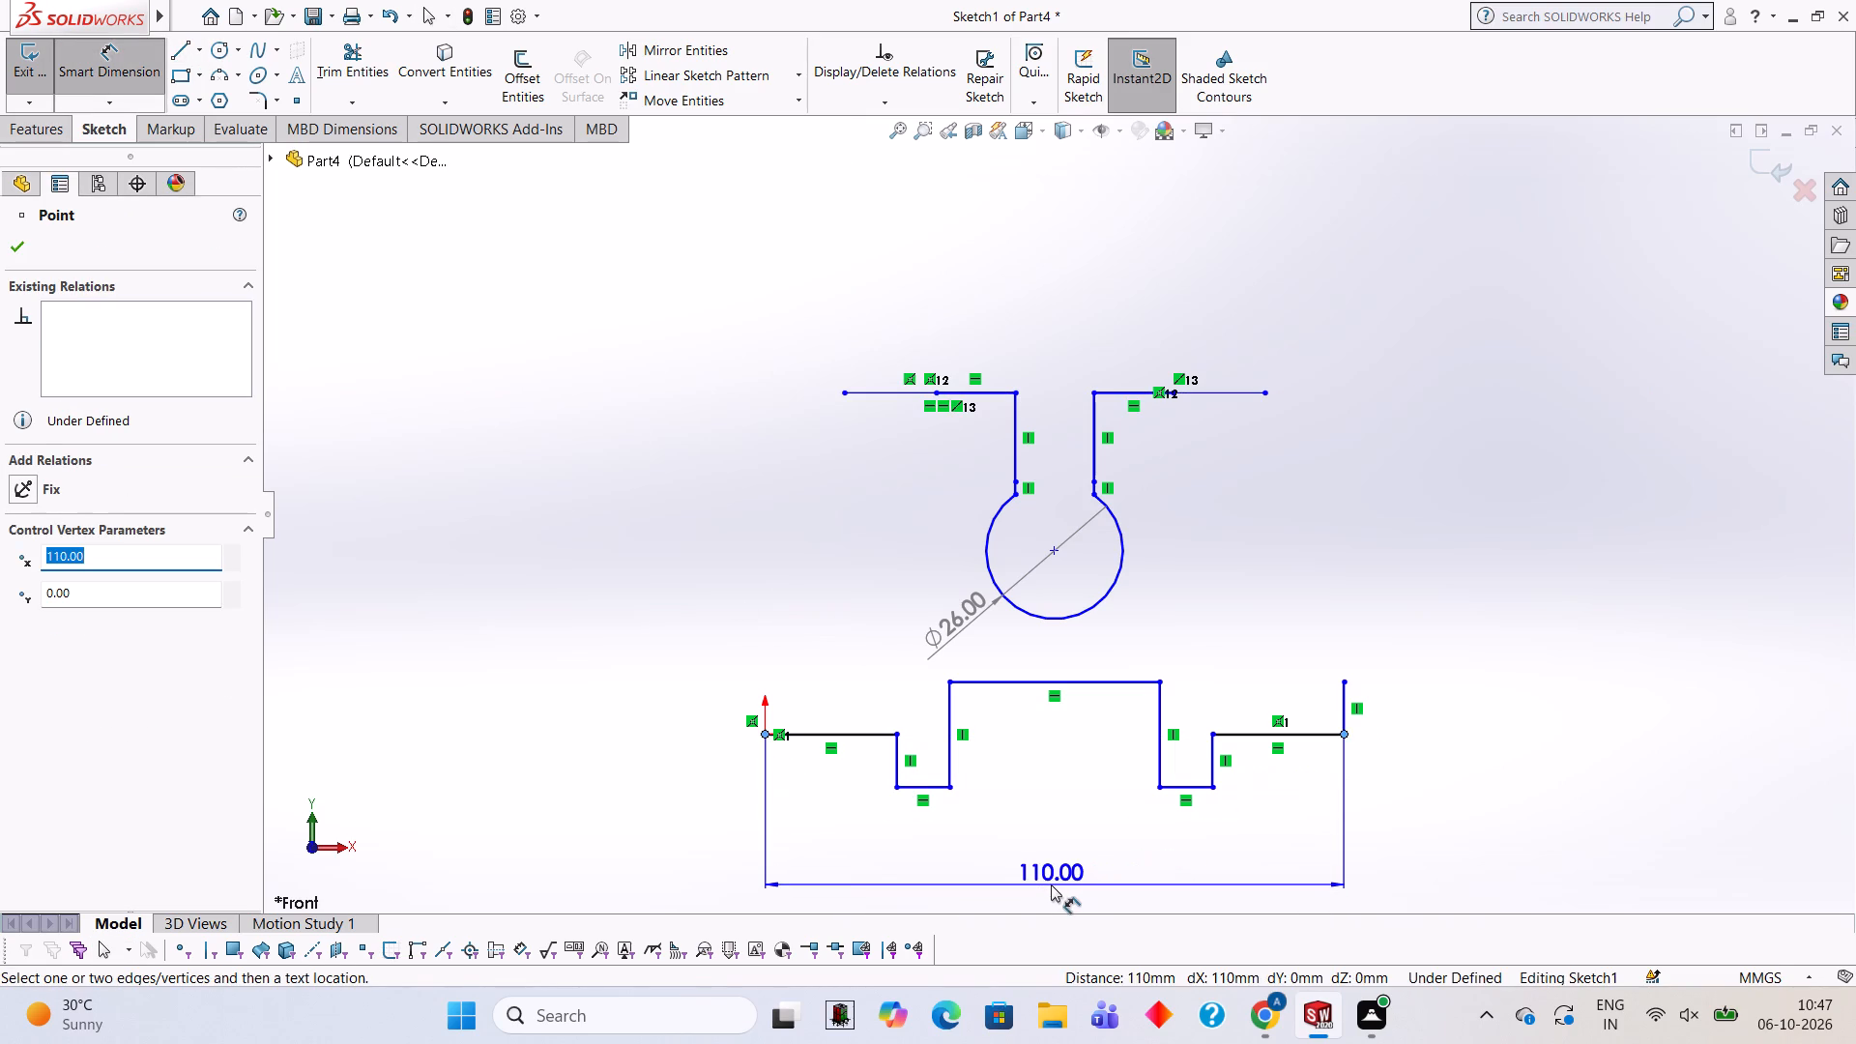
pyautogui.press('Escape')
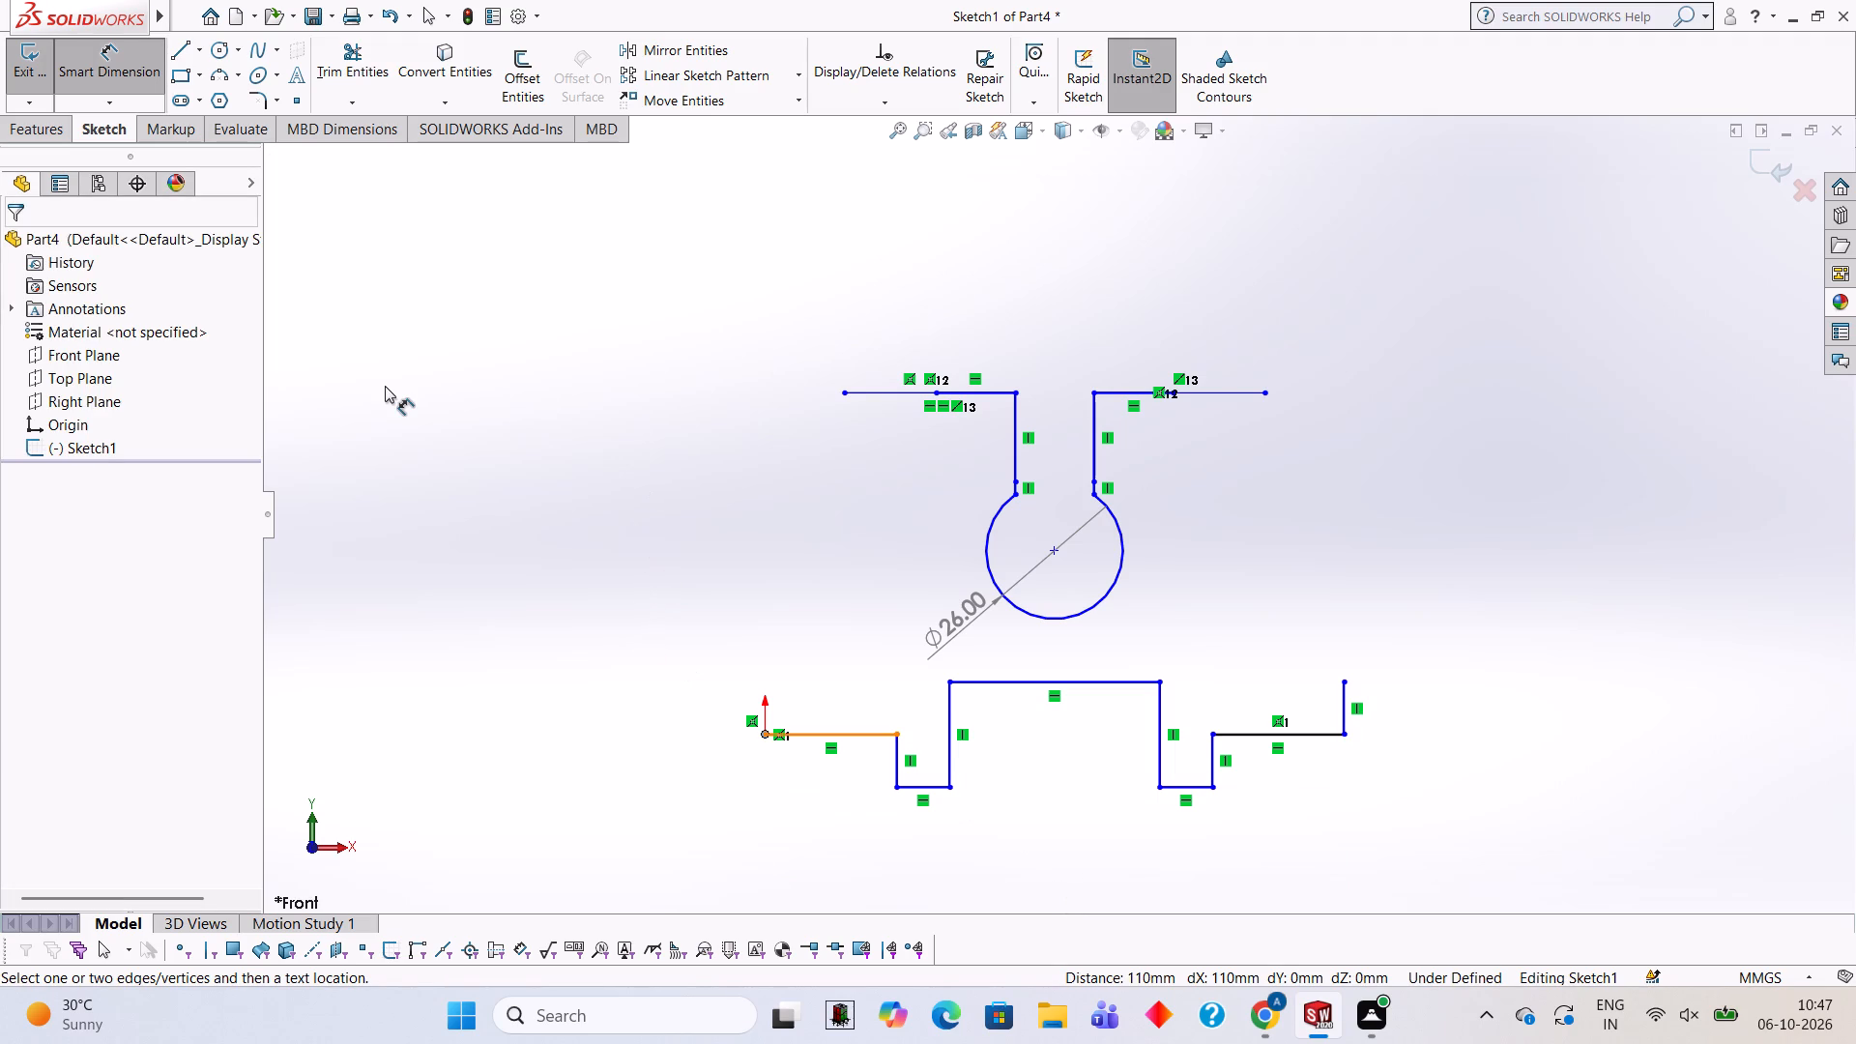
# Sketch connected lines from the upper line's left end: 55 mm down, 15 mm left, and 10 mm down to the origin.
pyautogui.click(190, 43)
pyautogui.click(844, 391)
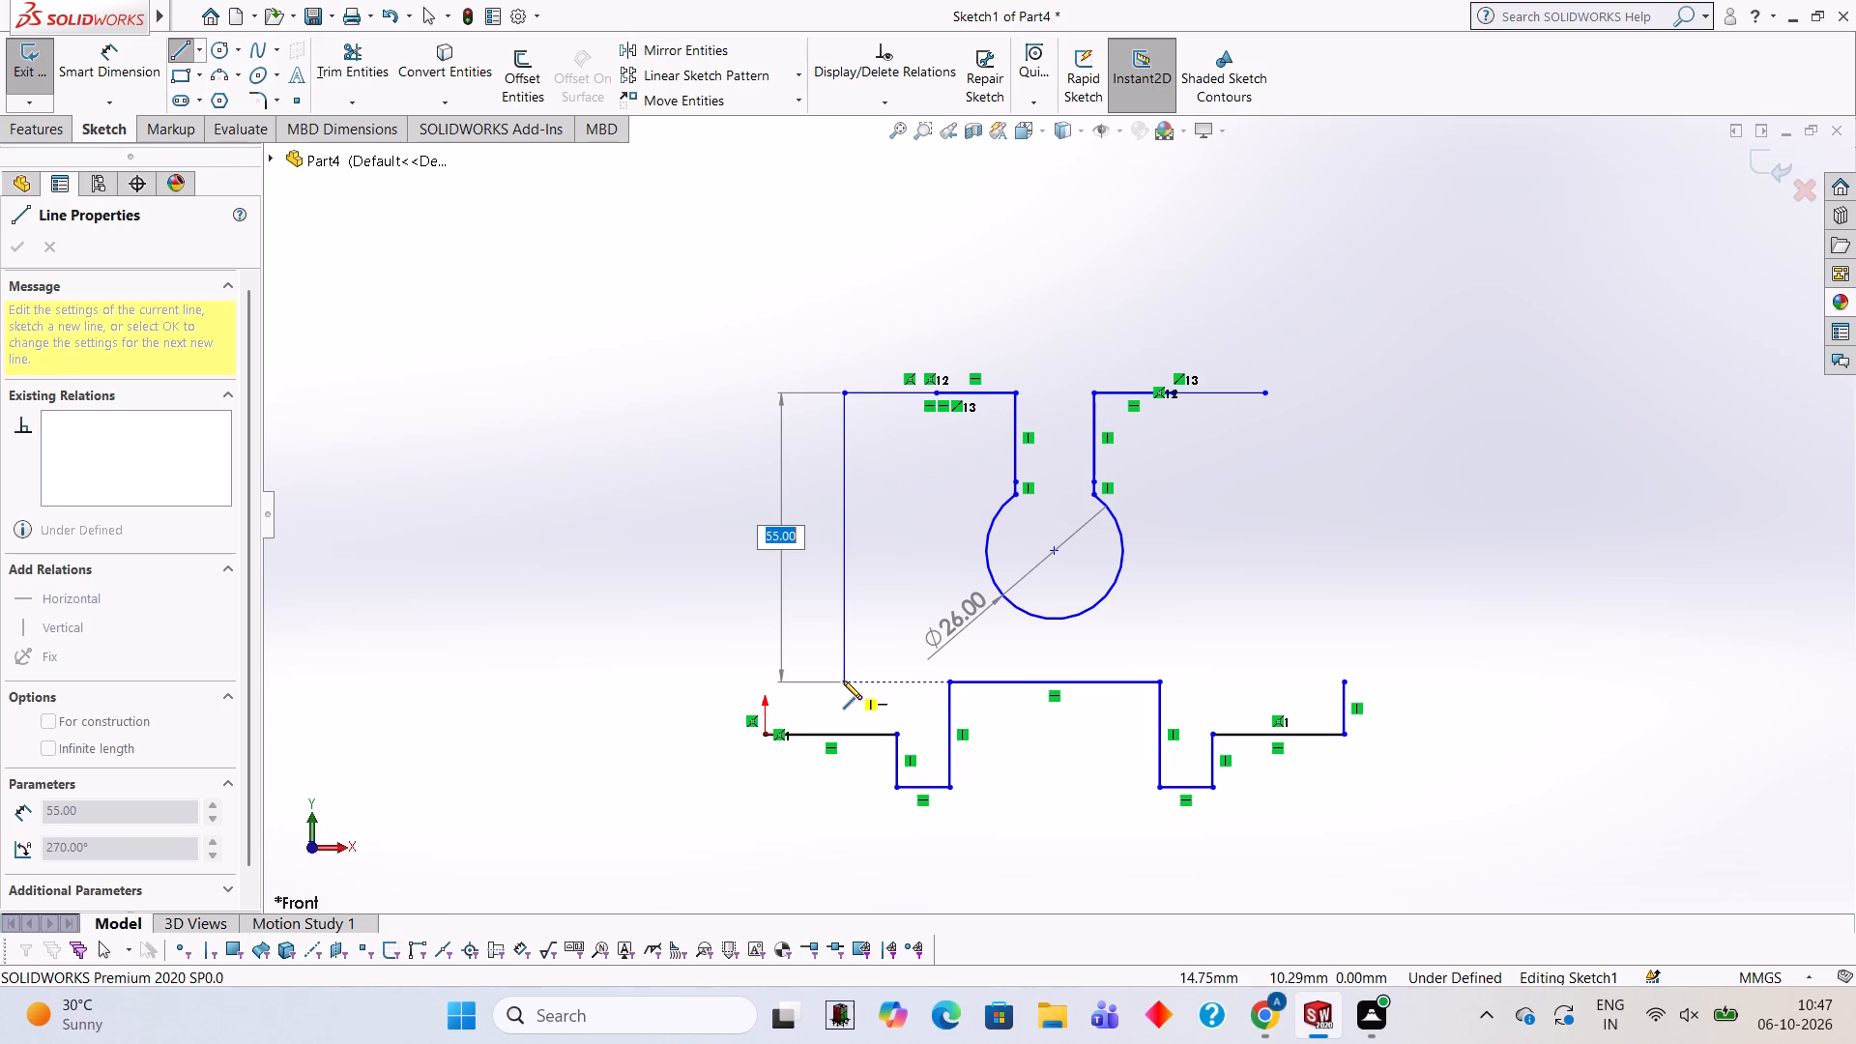
pyautogui.click(843, 681)
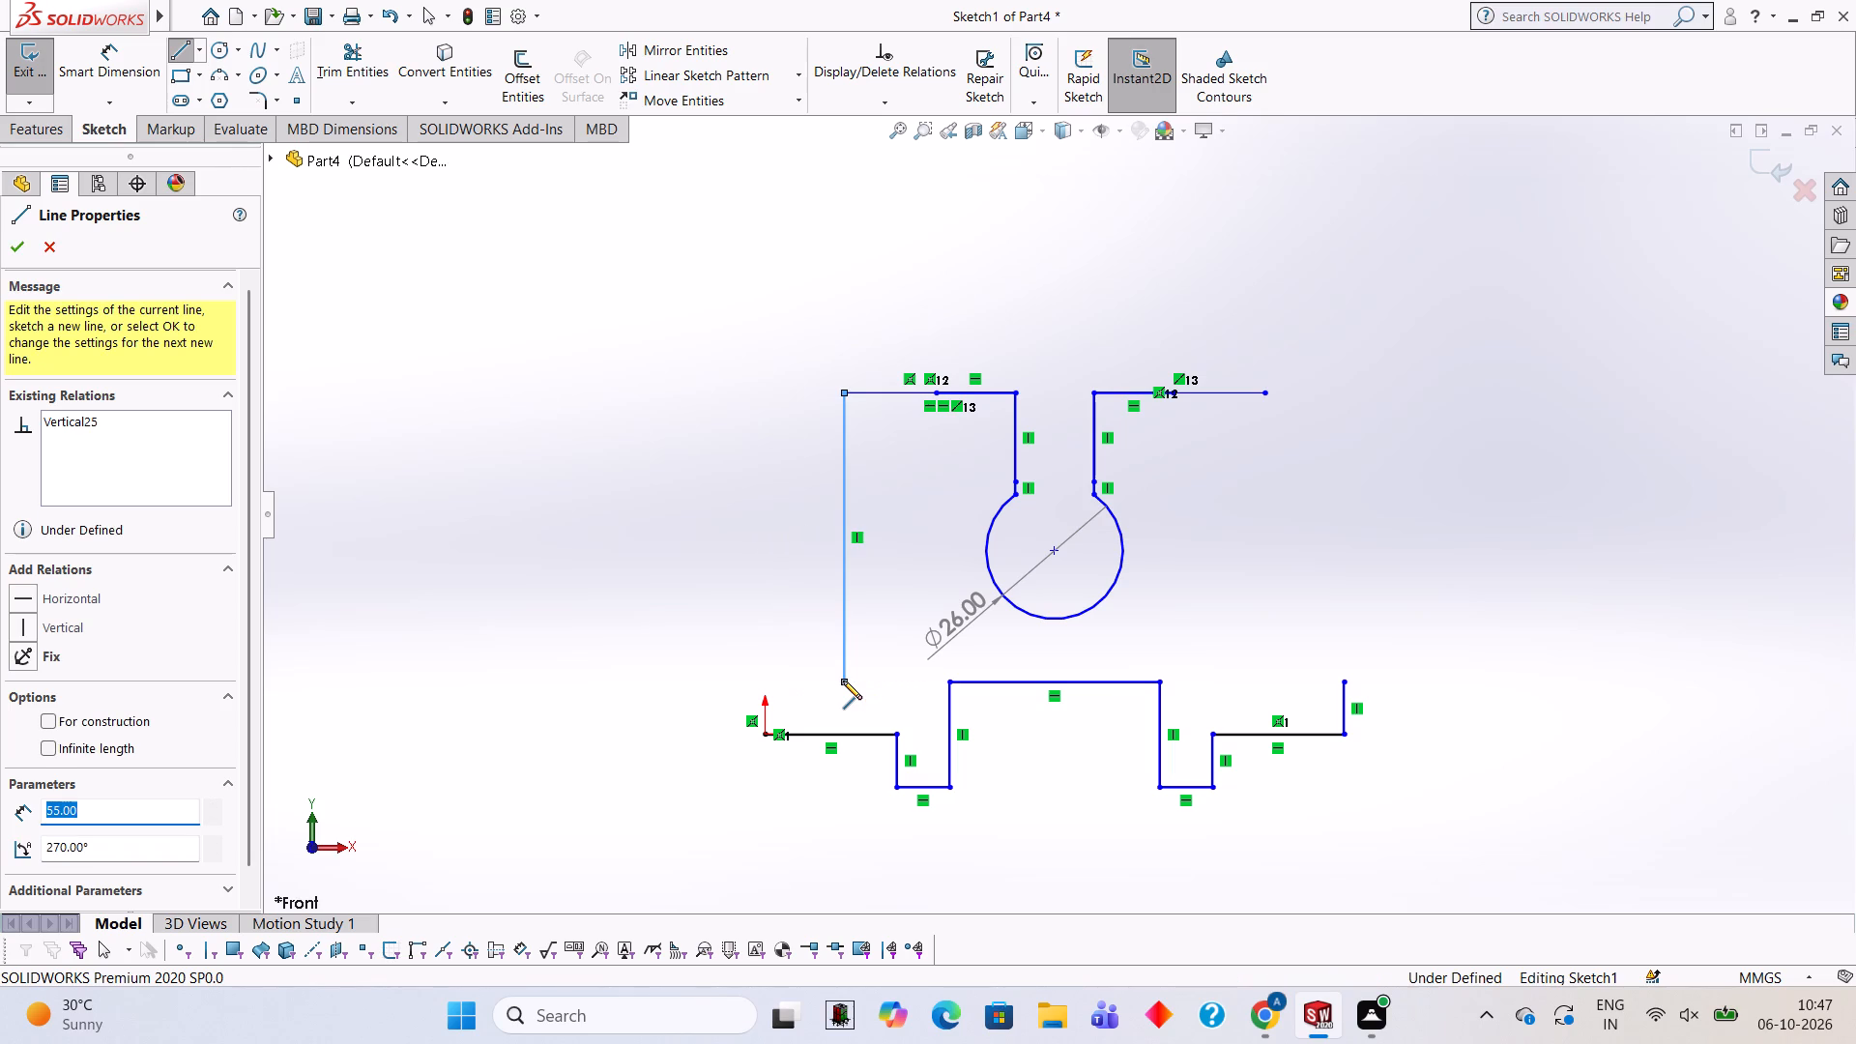
pyautogui.click(765, 681)
pyautogui.click(761, 737)
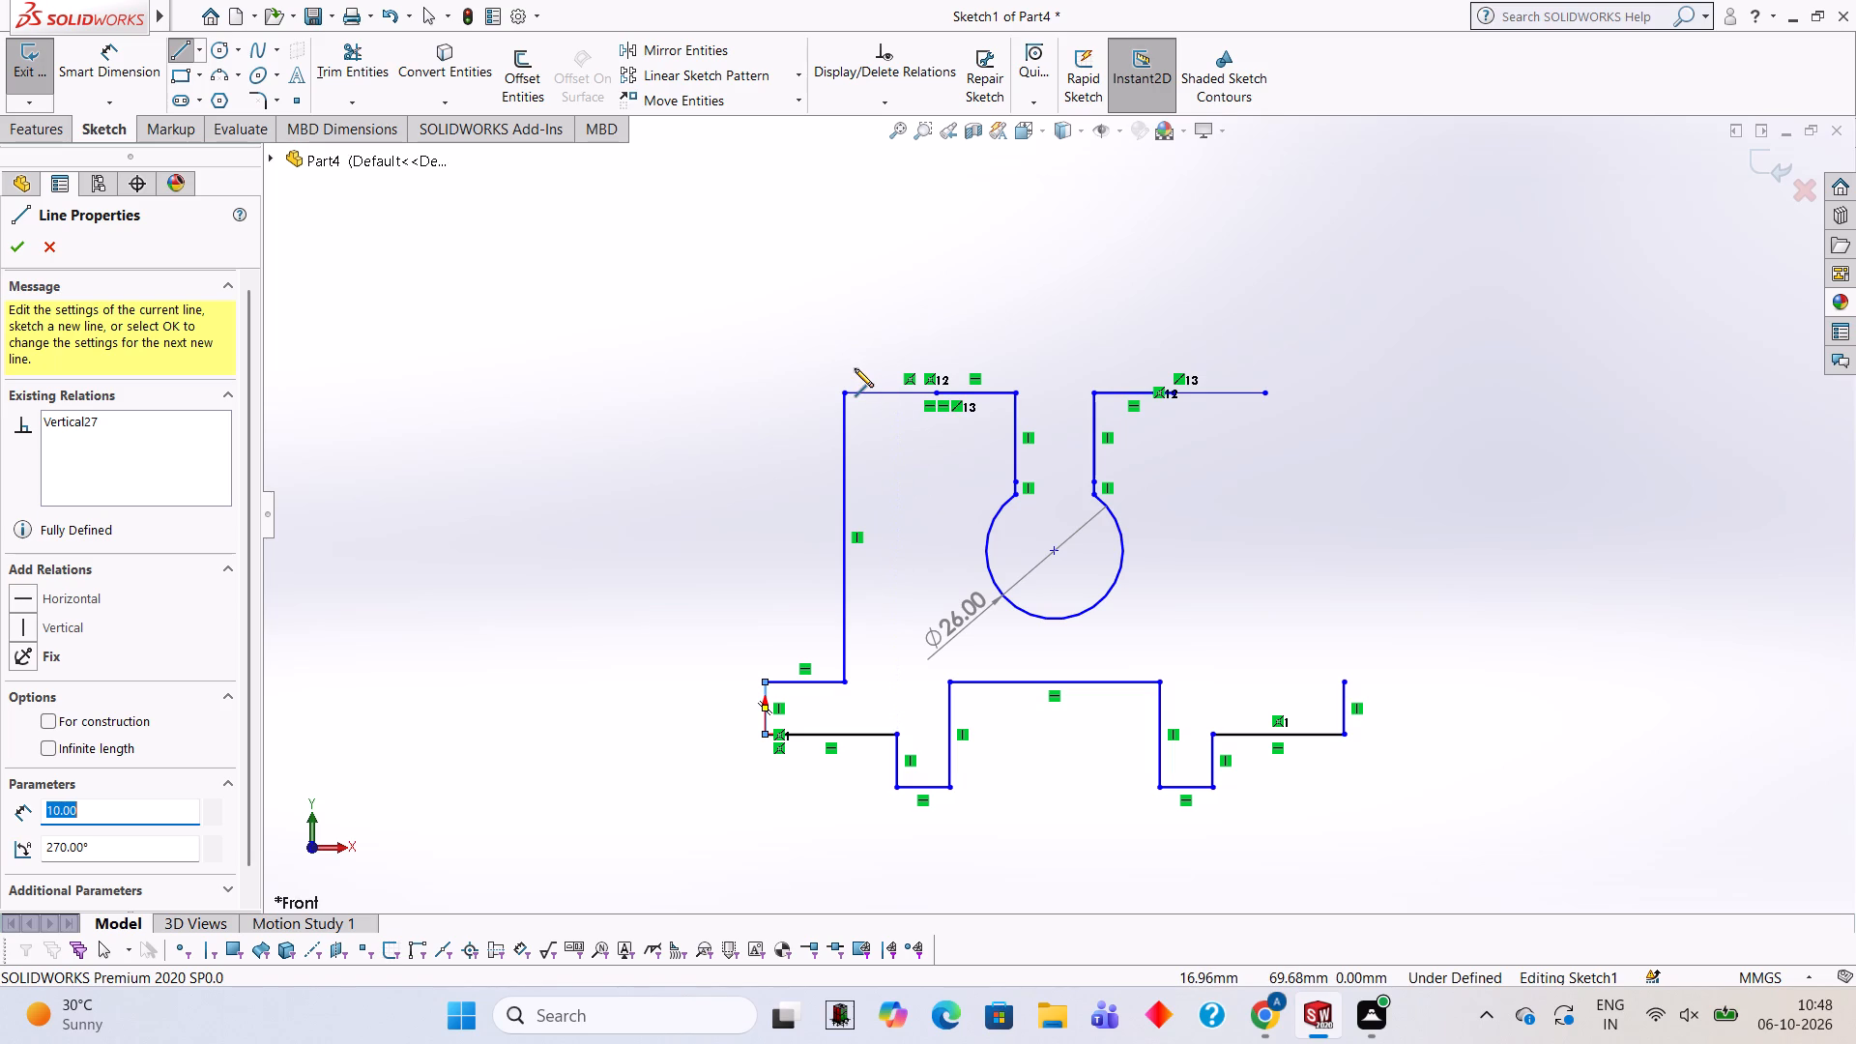
# Trim away the 55 mm vertical line on the profile's left side.
pyautogui.click(375, 57)
pyautogui.click(847, 614)
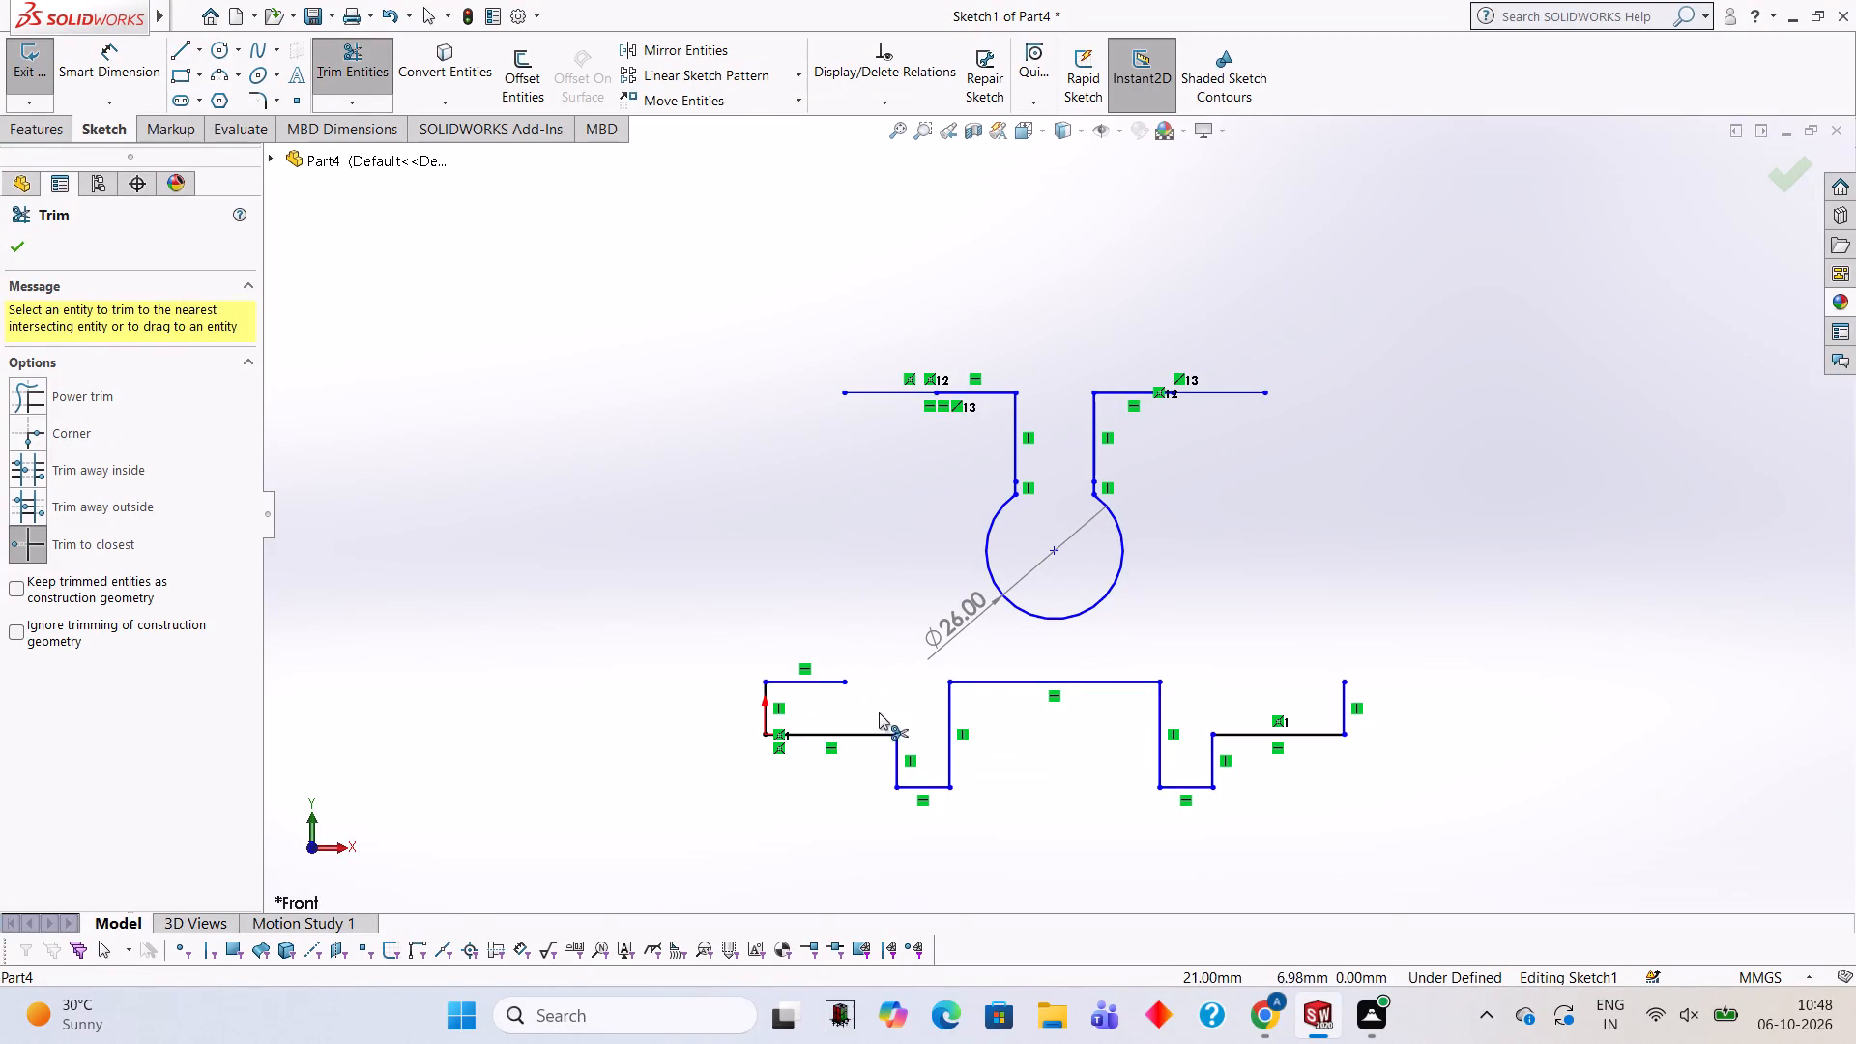
# Sketch a 65 mm vertical line upward from the lower steps' bottom level, through the inner end of the left 15 mm ledge.
pyautogui.click(185, 54)
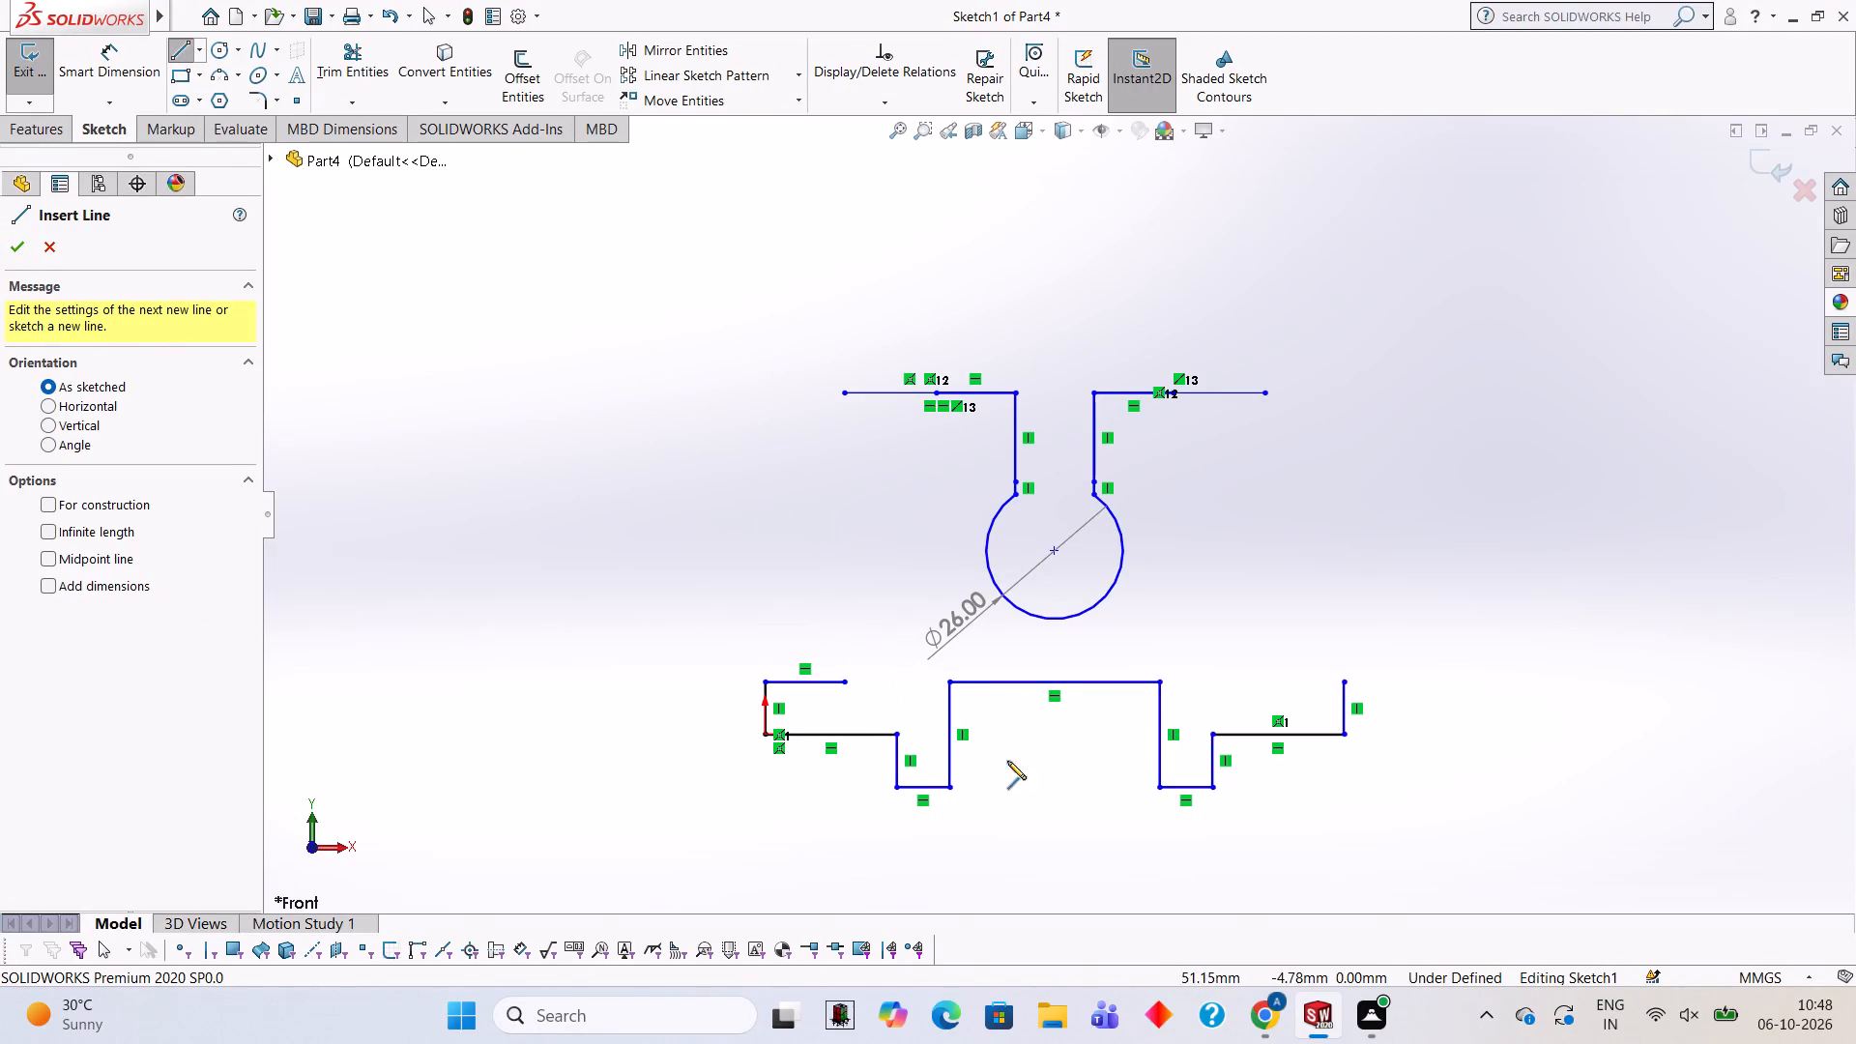
pyautogui.click(839, 788)
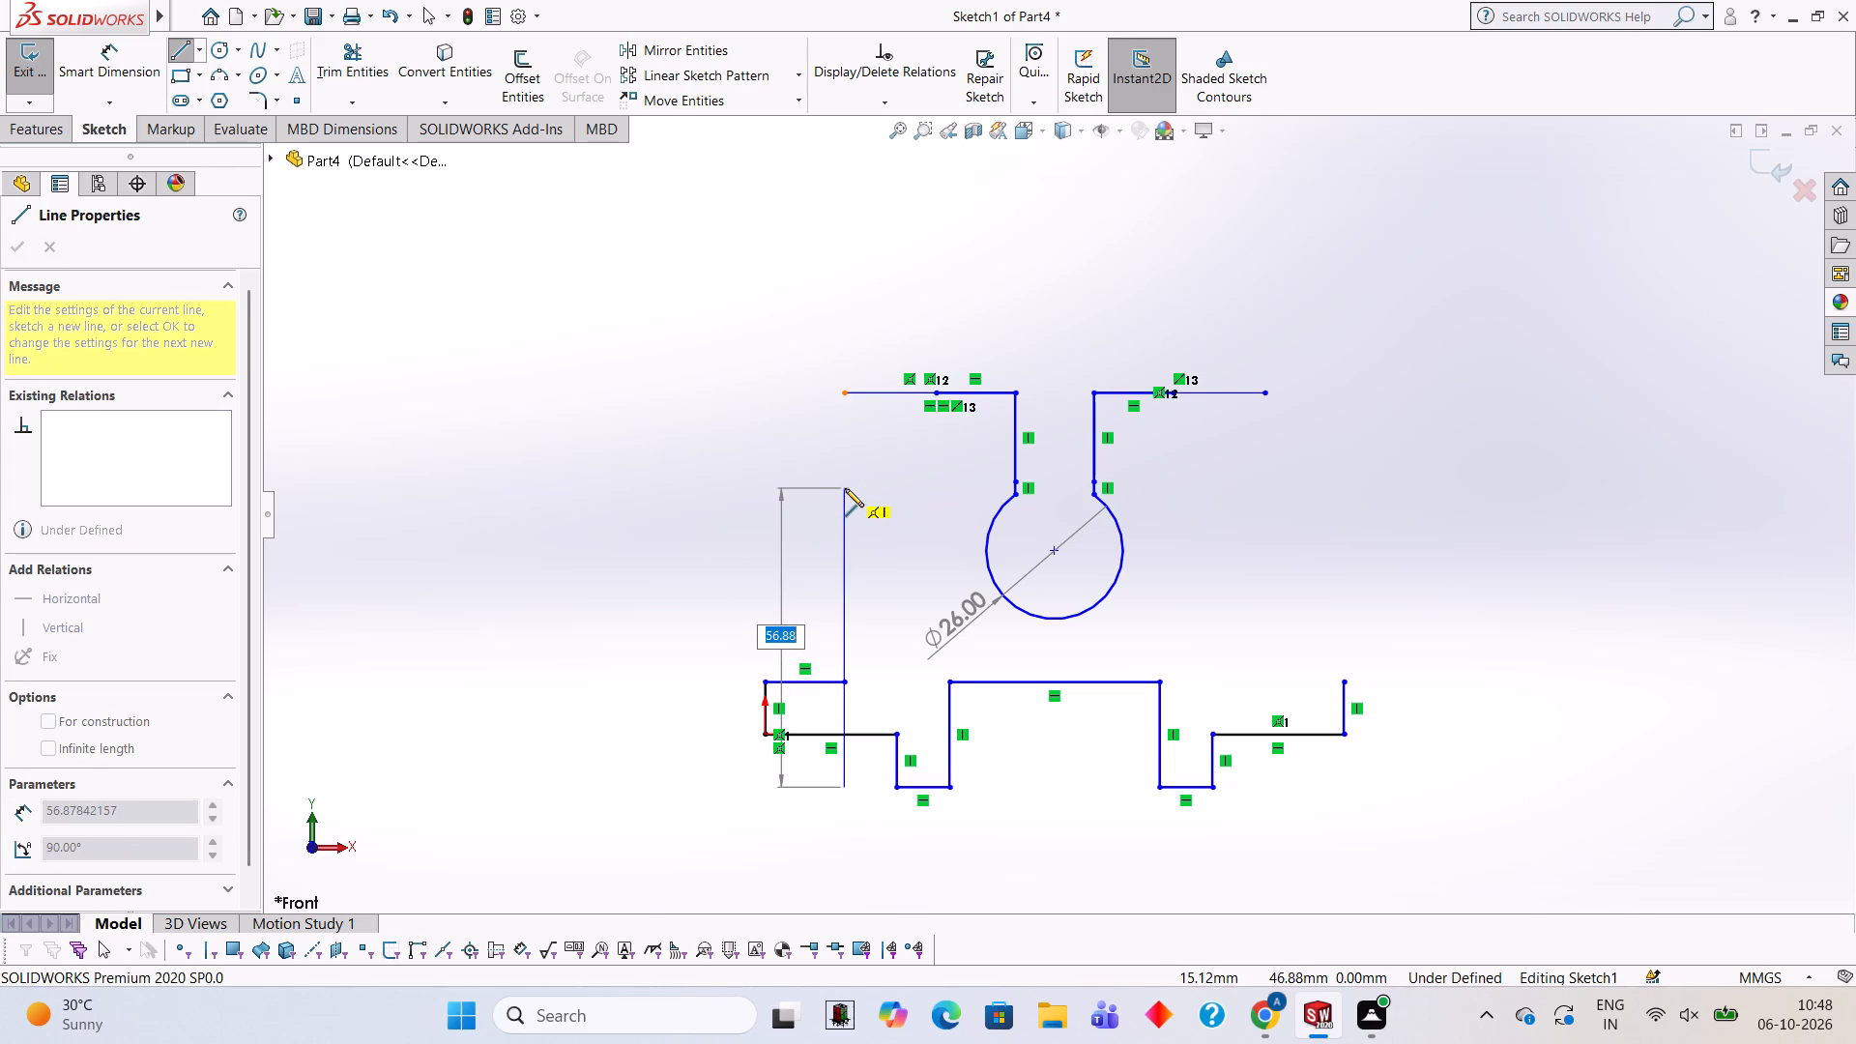
pyautogui.write('65')
pyautogui.press('Return')
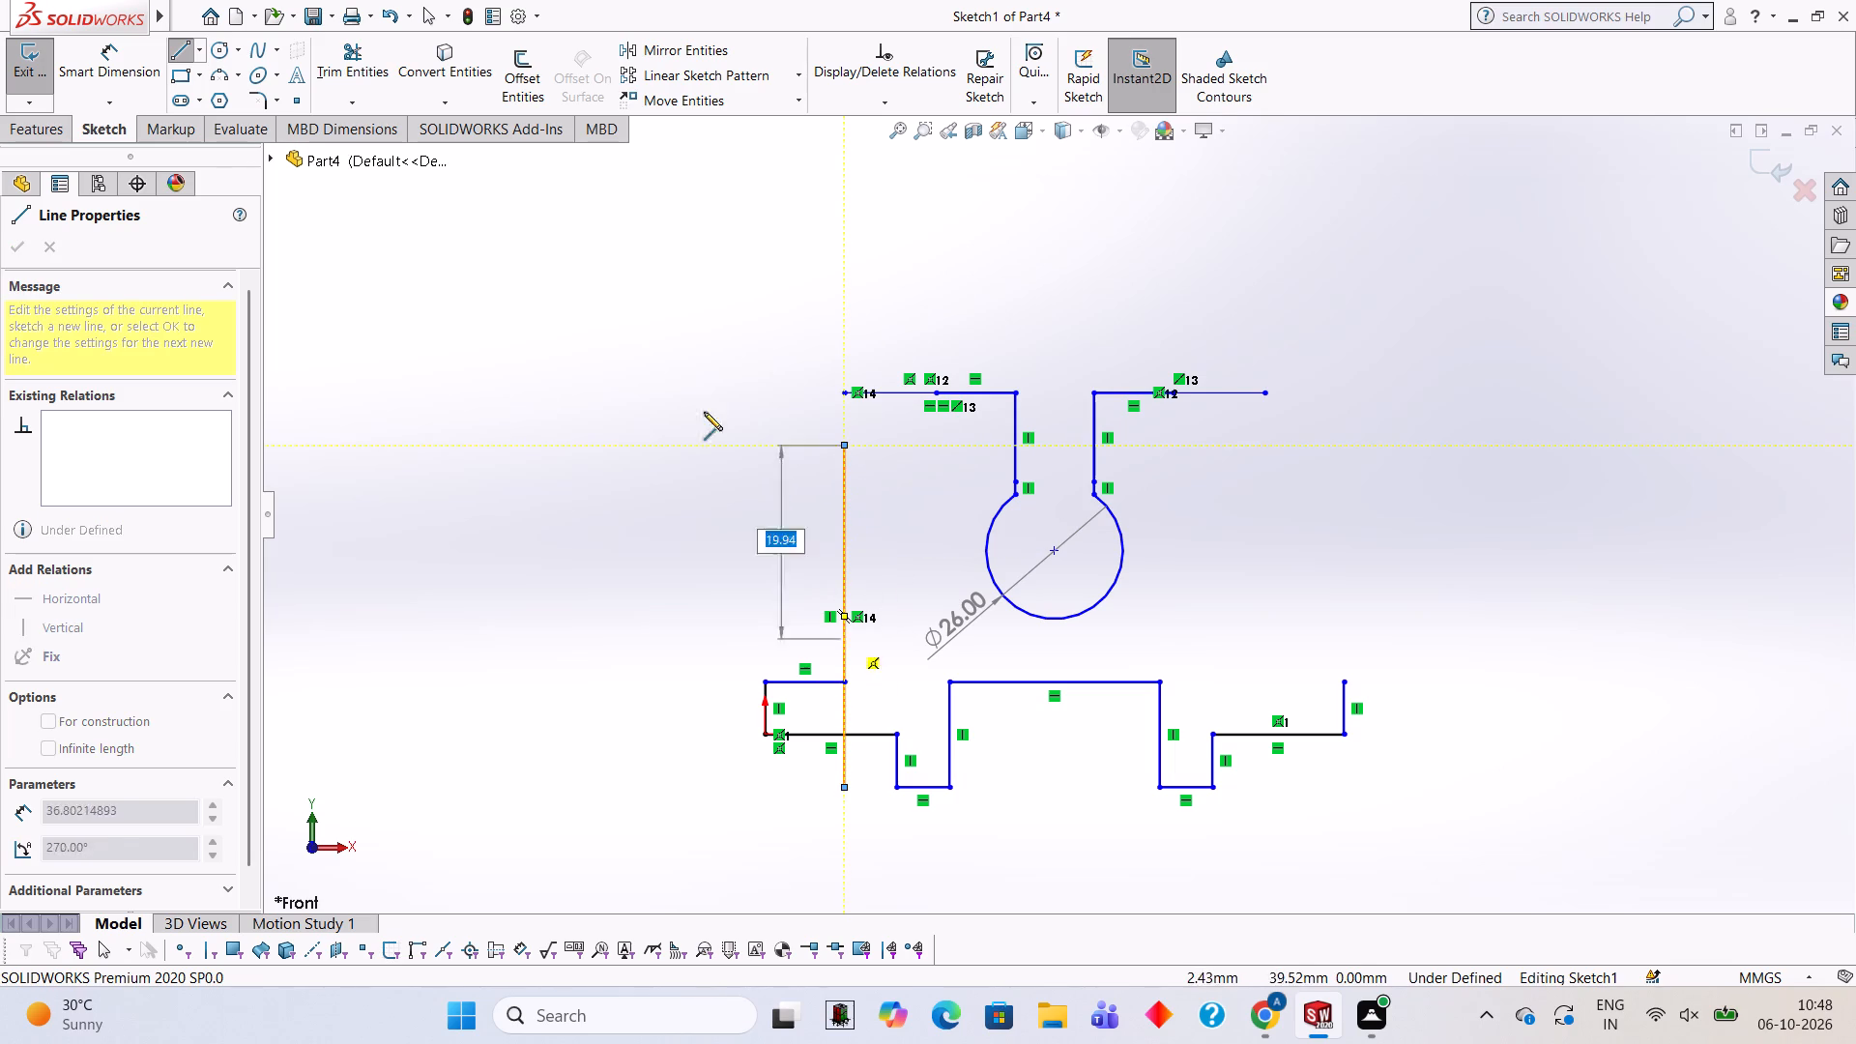
pyautogui.press('Escape')
# Trim the portions of the 65 mm vertical line below the left 15 mm ledge.
pyautogui.click(364, 90)
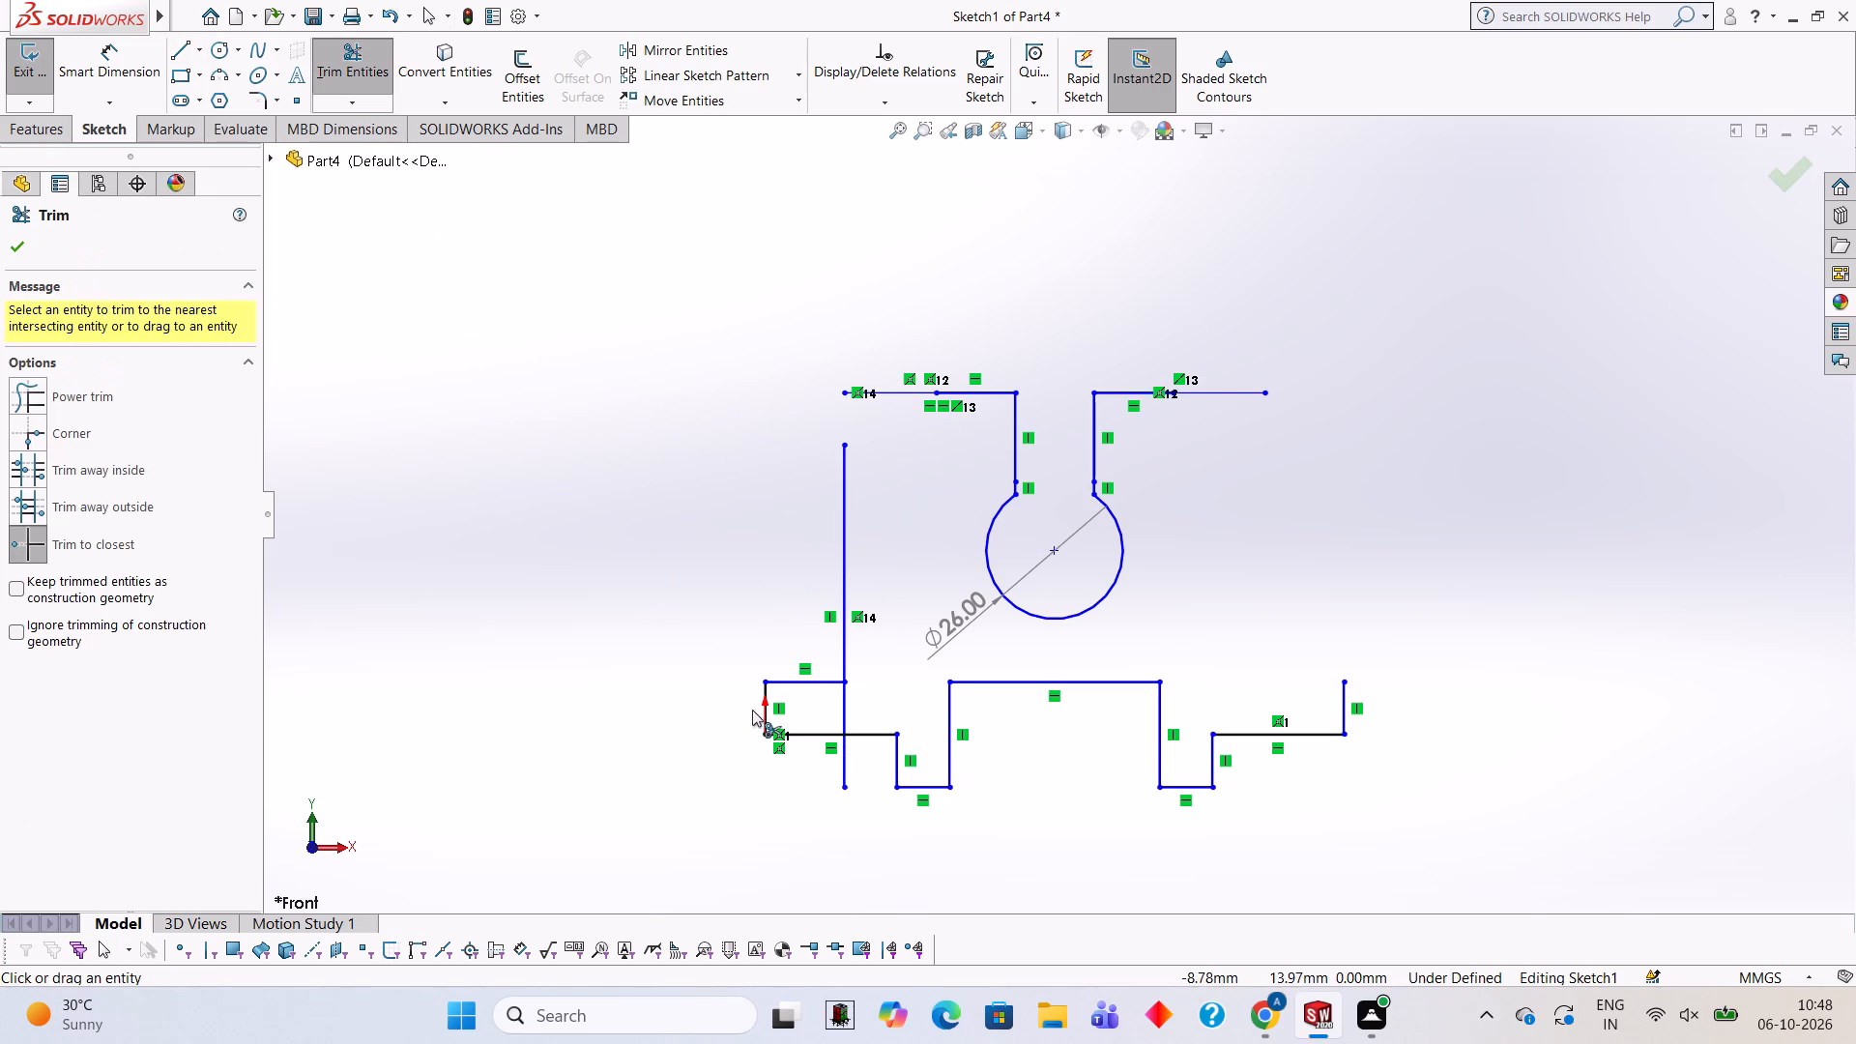
pyautogui.click(845, 772)
pyautogui.click(840, 714)
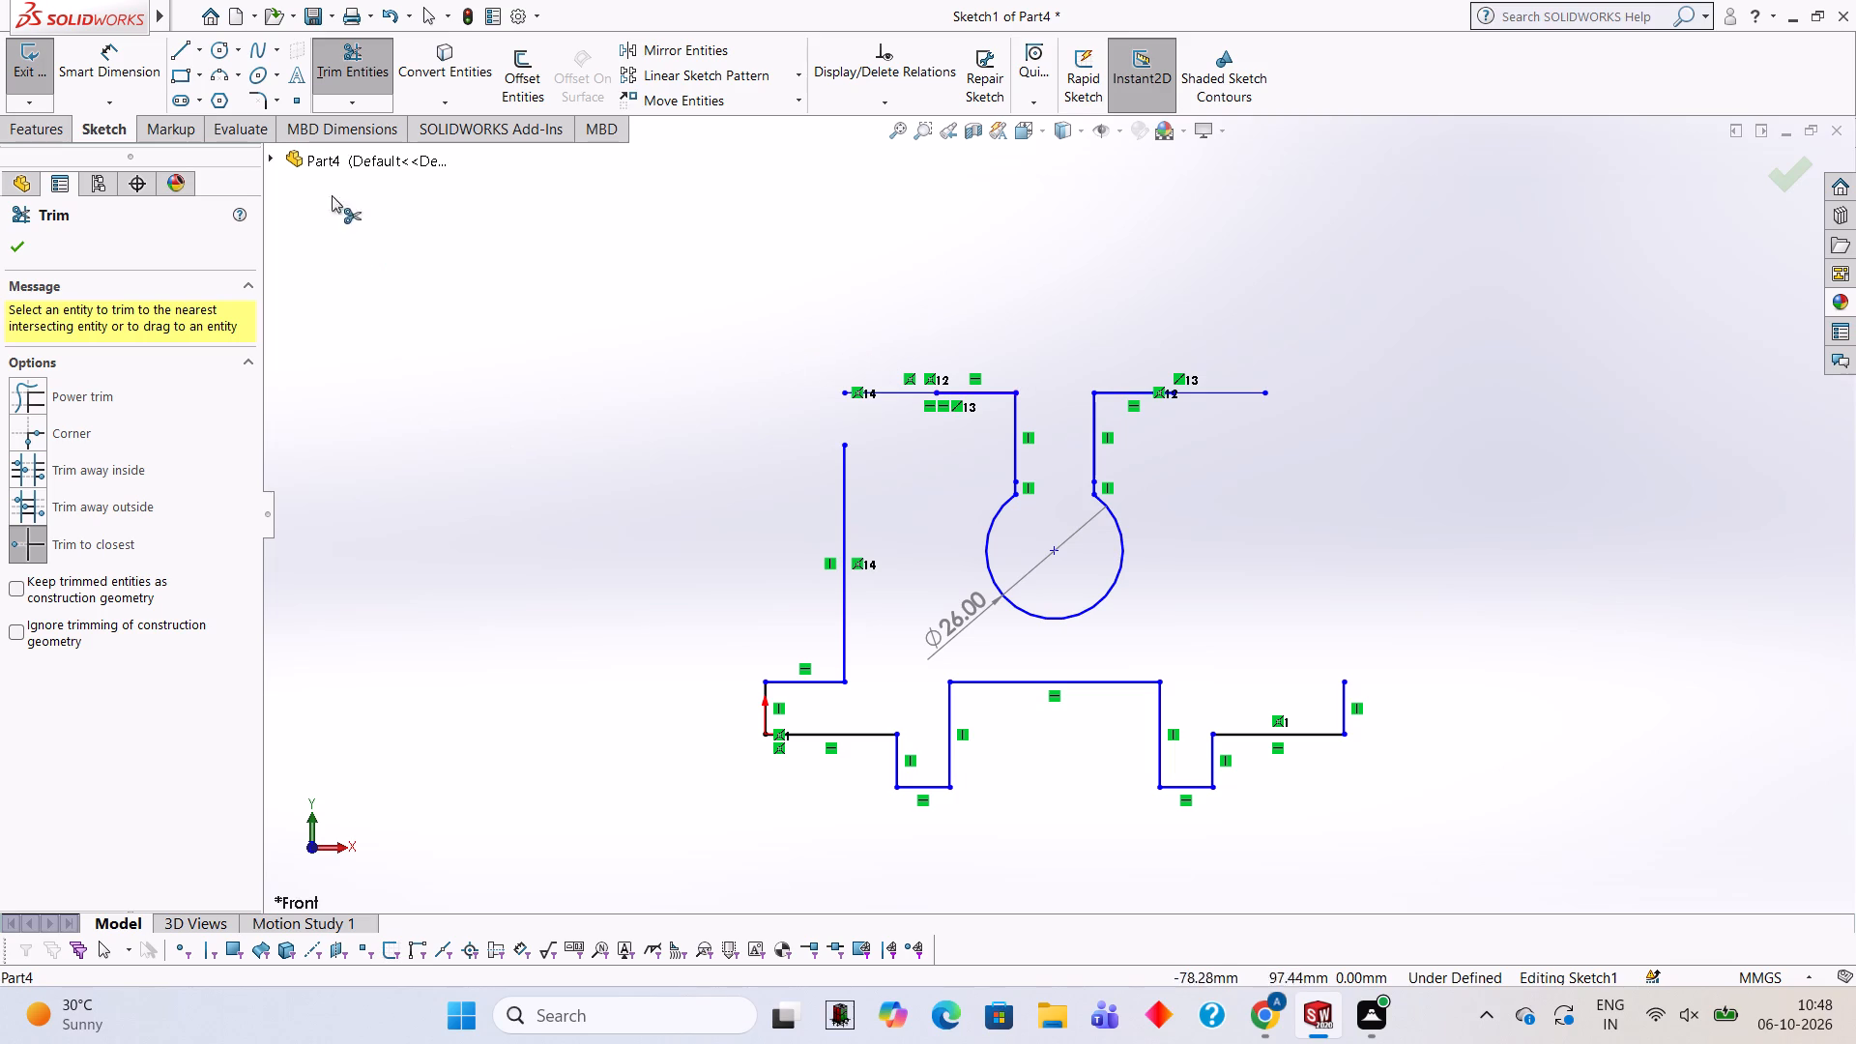
# Sketch a 15 mm horizontal line from the left vertical line's upper end toward the neck.
pyautogui.click(175, 52)
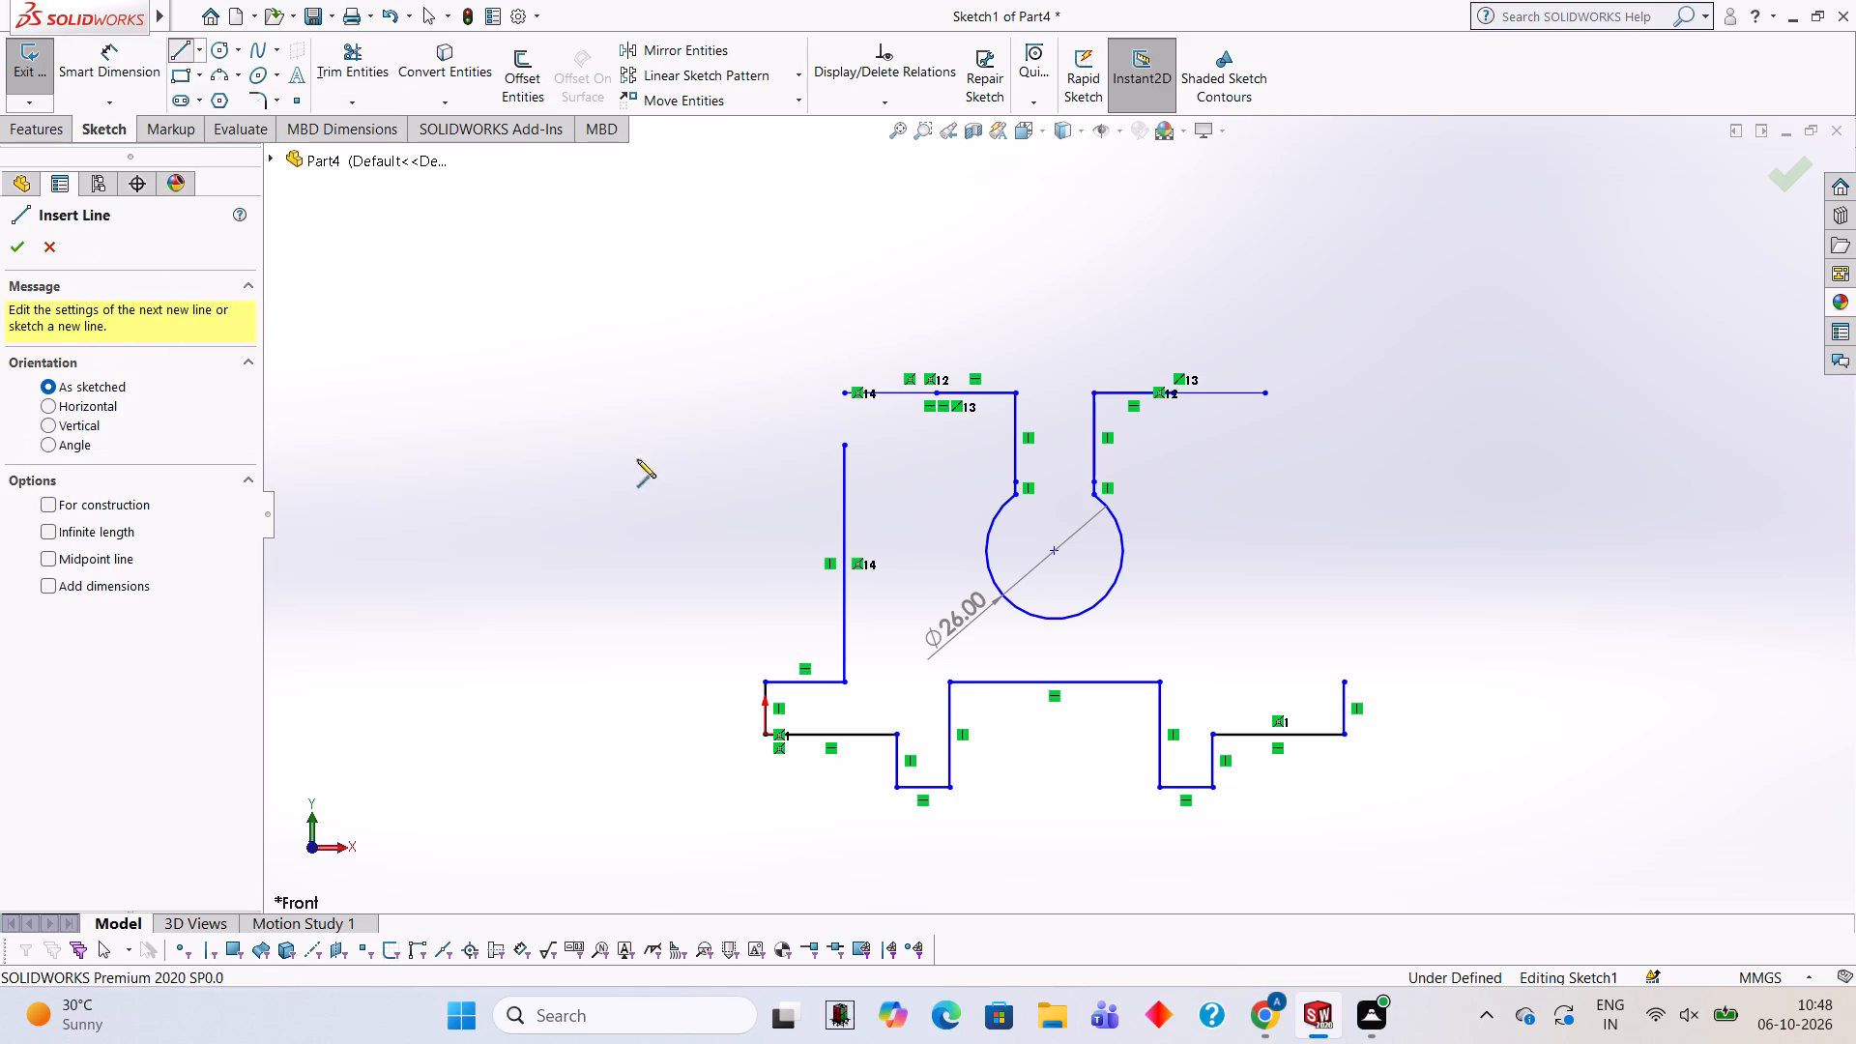
pyautogui.click(842, 444)
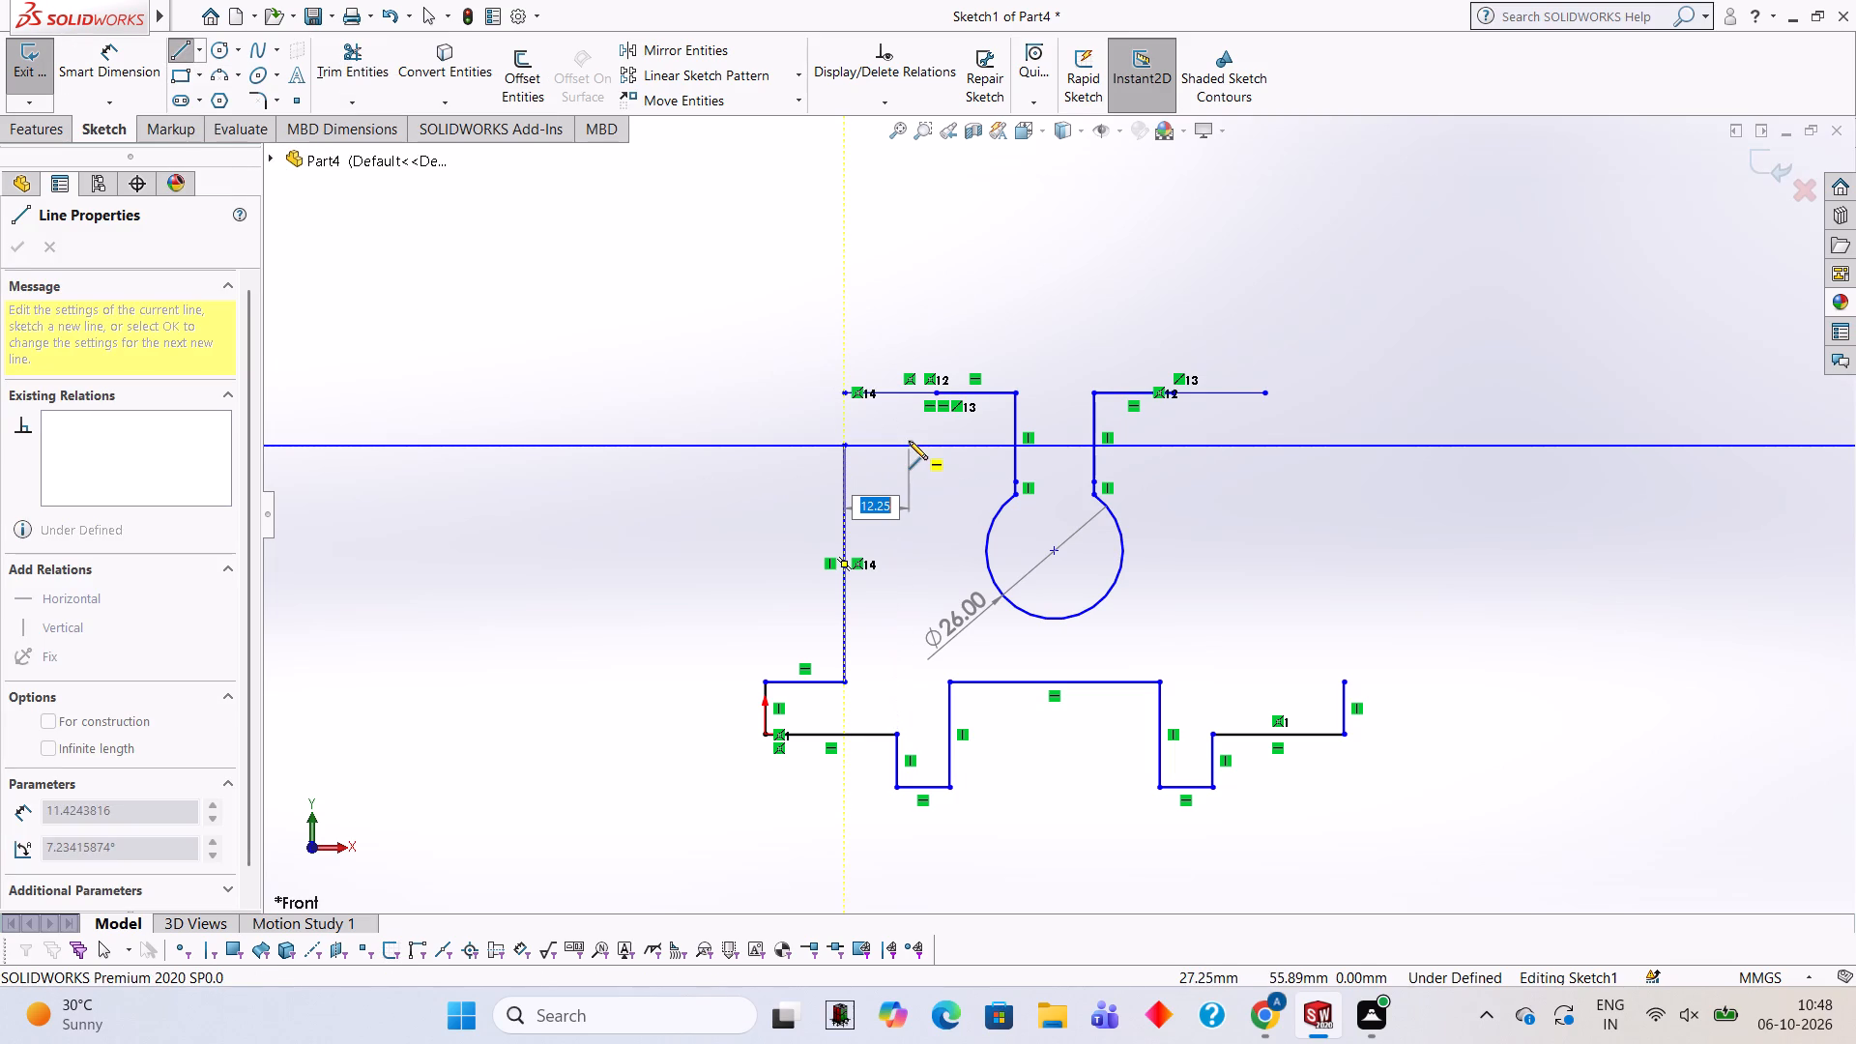
pyautogui.write('15')
pyautogui.press('Return')
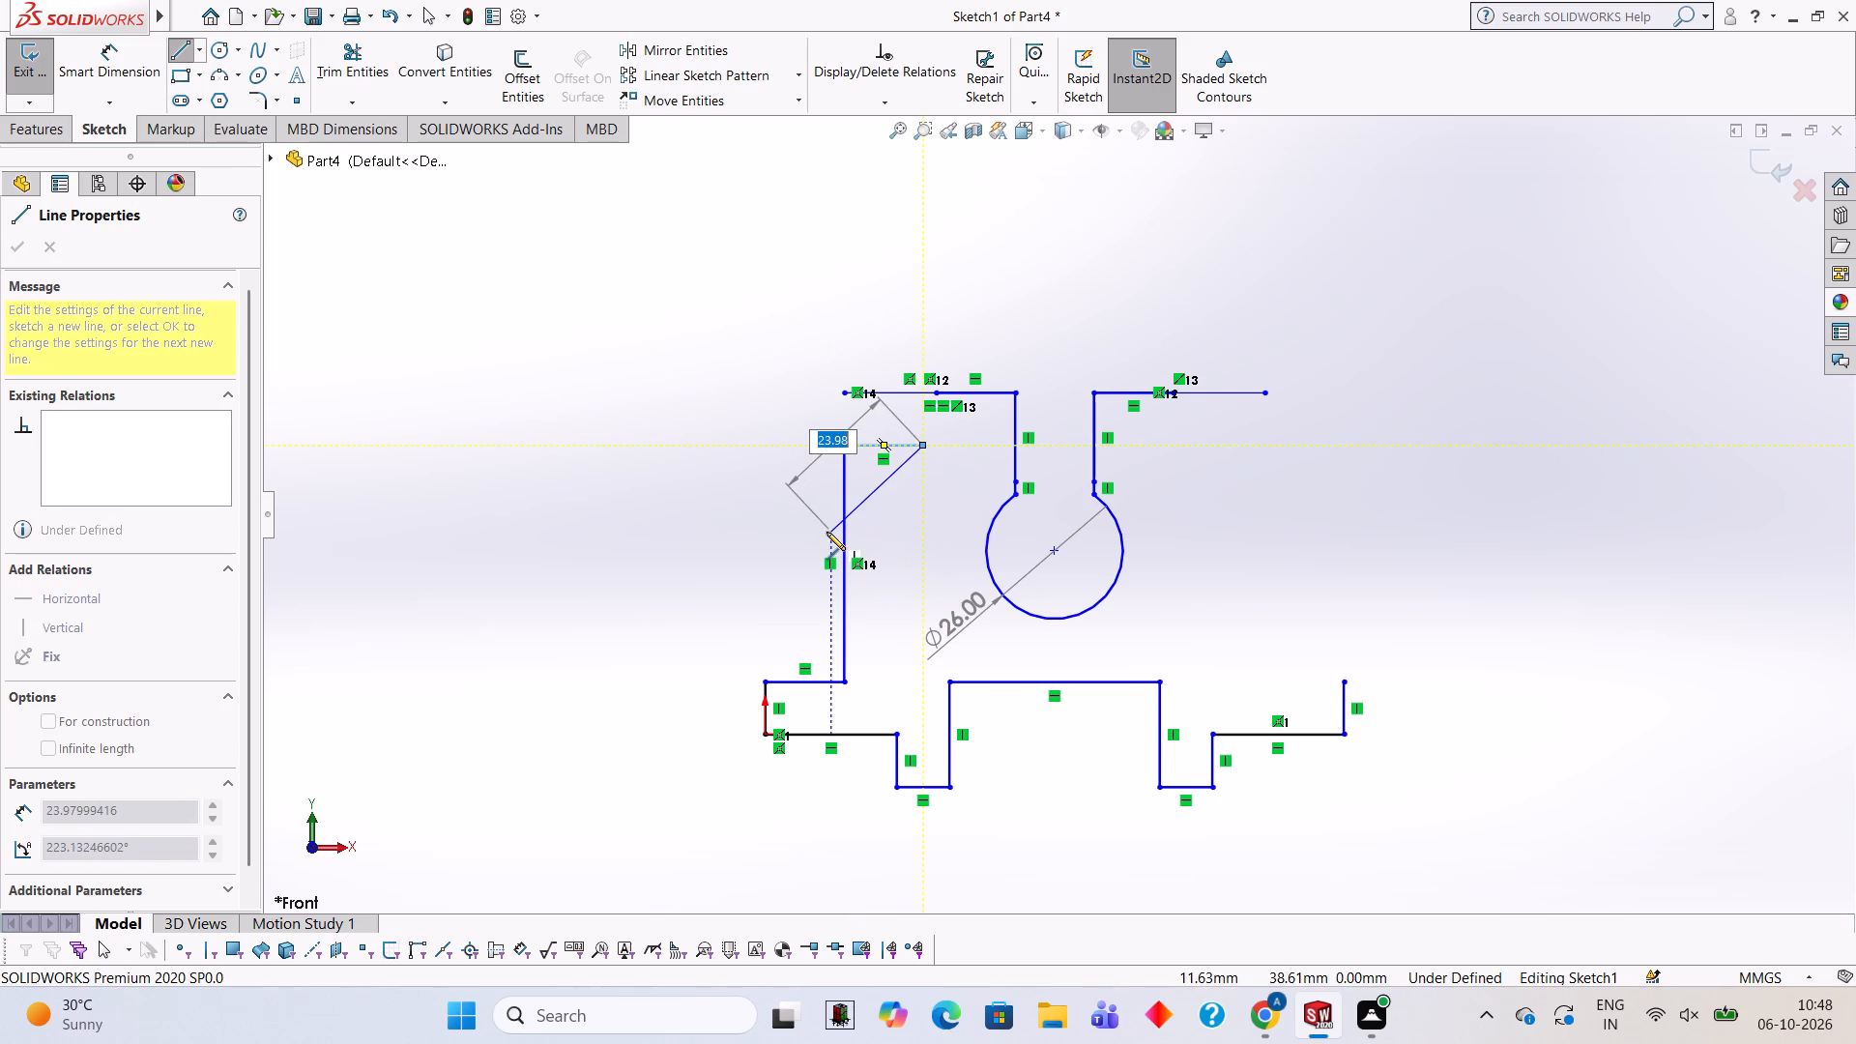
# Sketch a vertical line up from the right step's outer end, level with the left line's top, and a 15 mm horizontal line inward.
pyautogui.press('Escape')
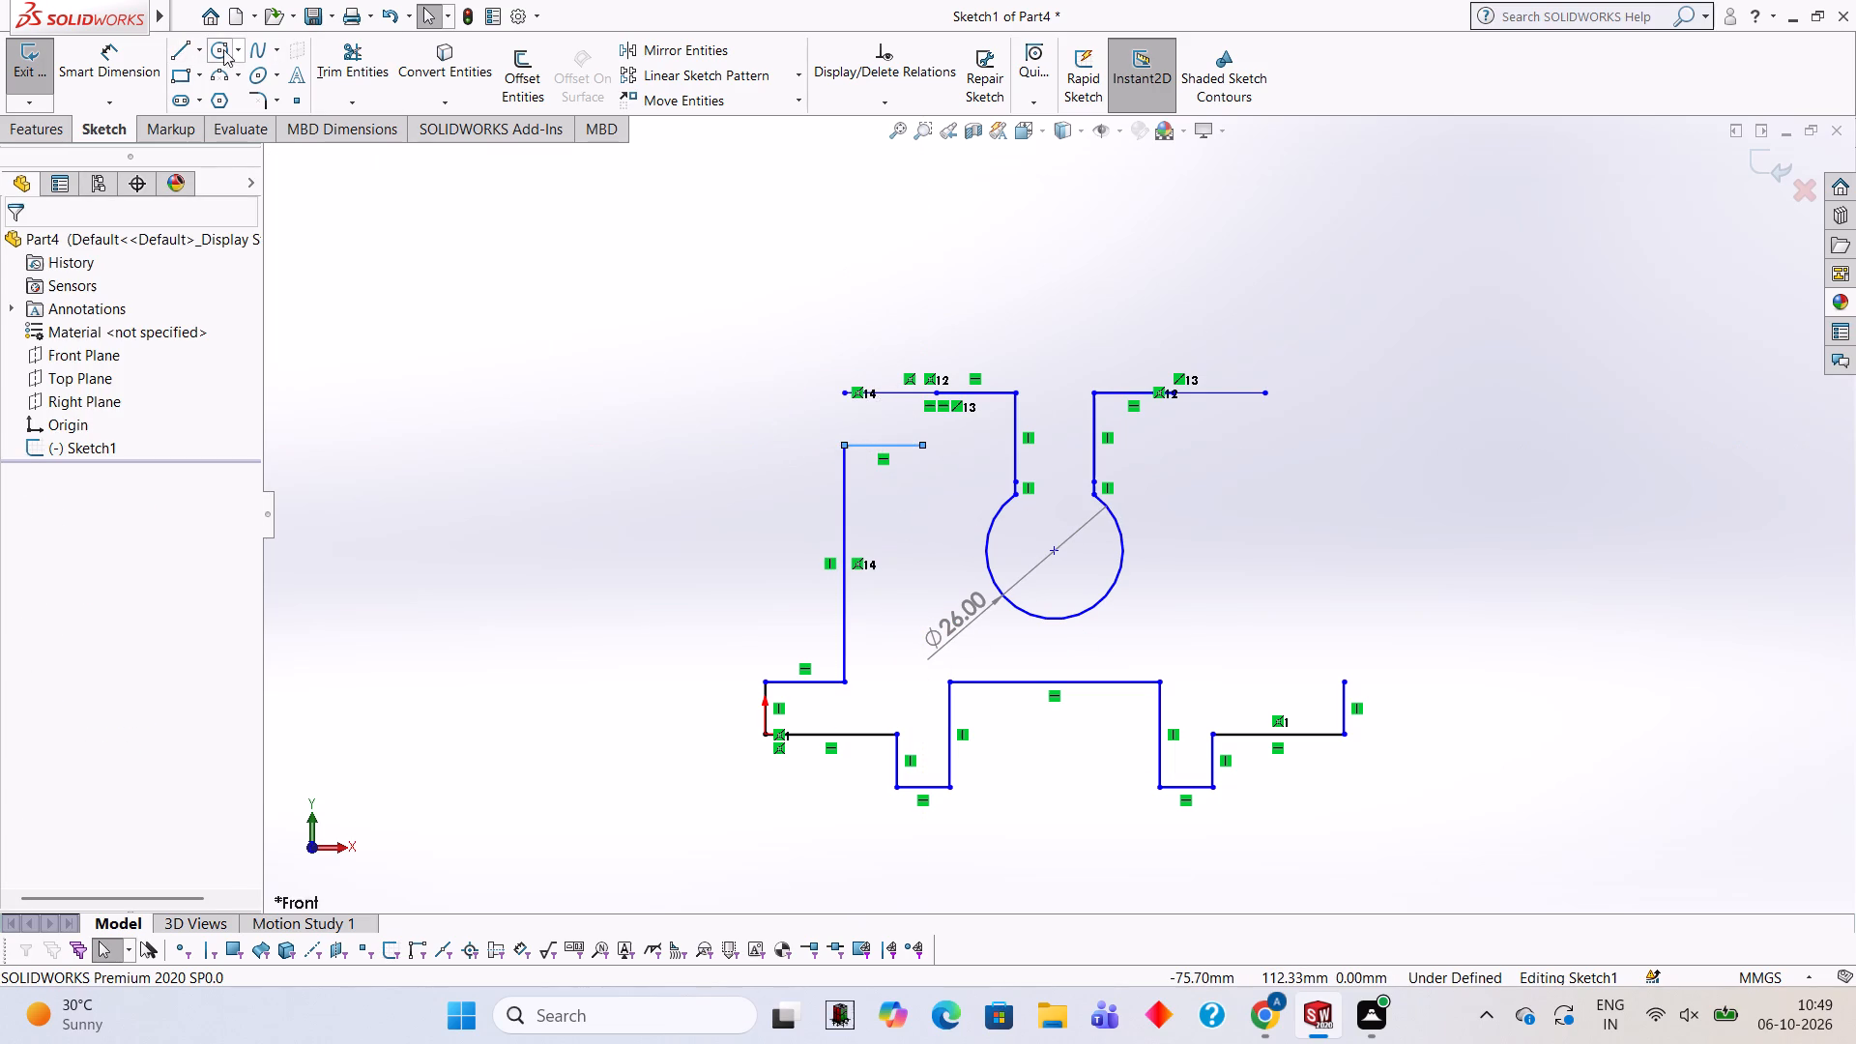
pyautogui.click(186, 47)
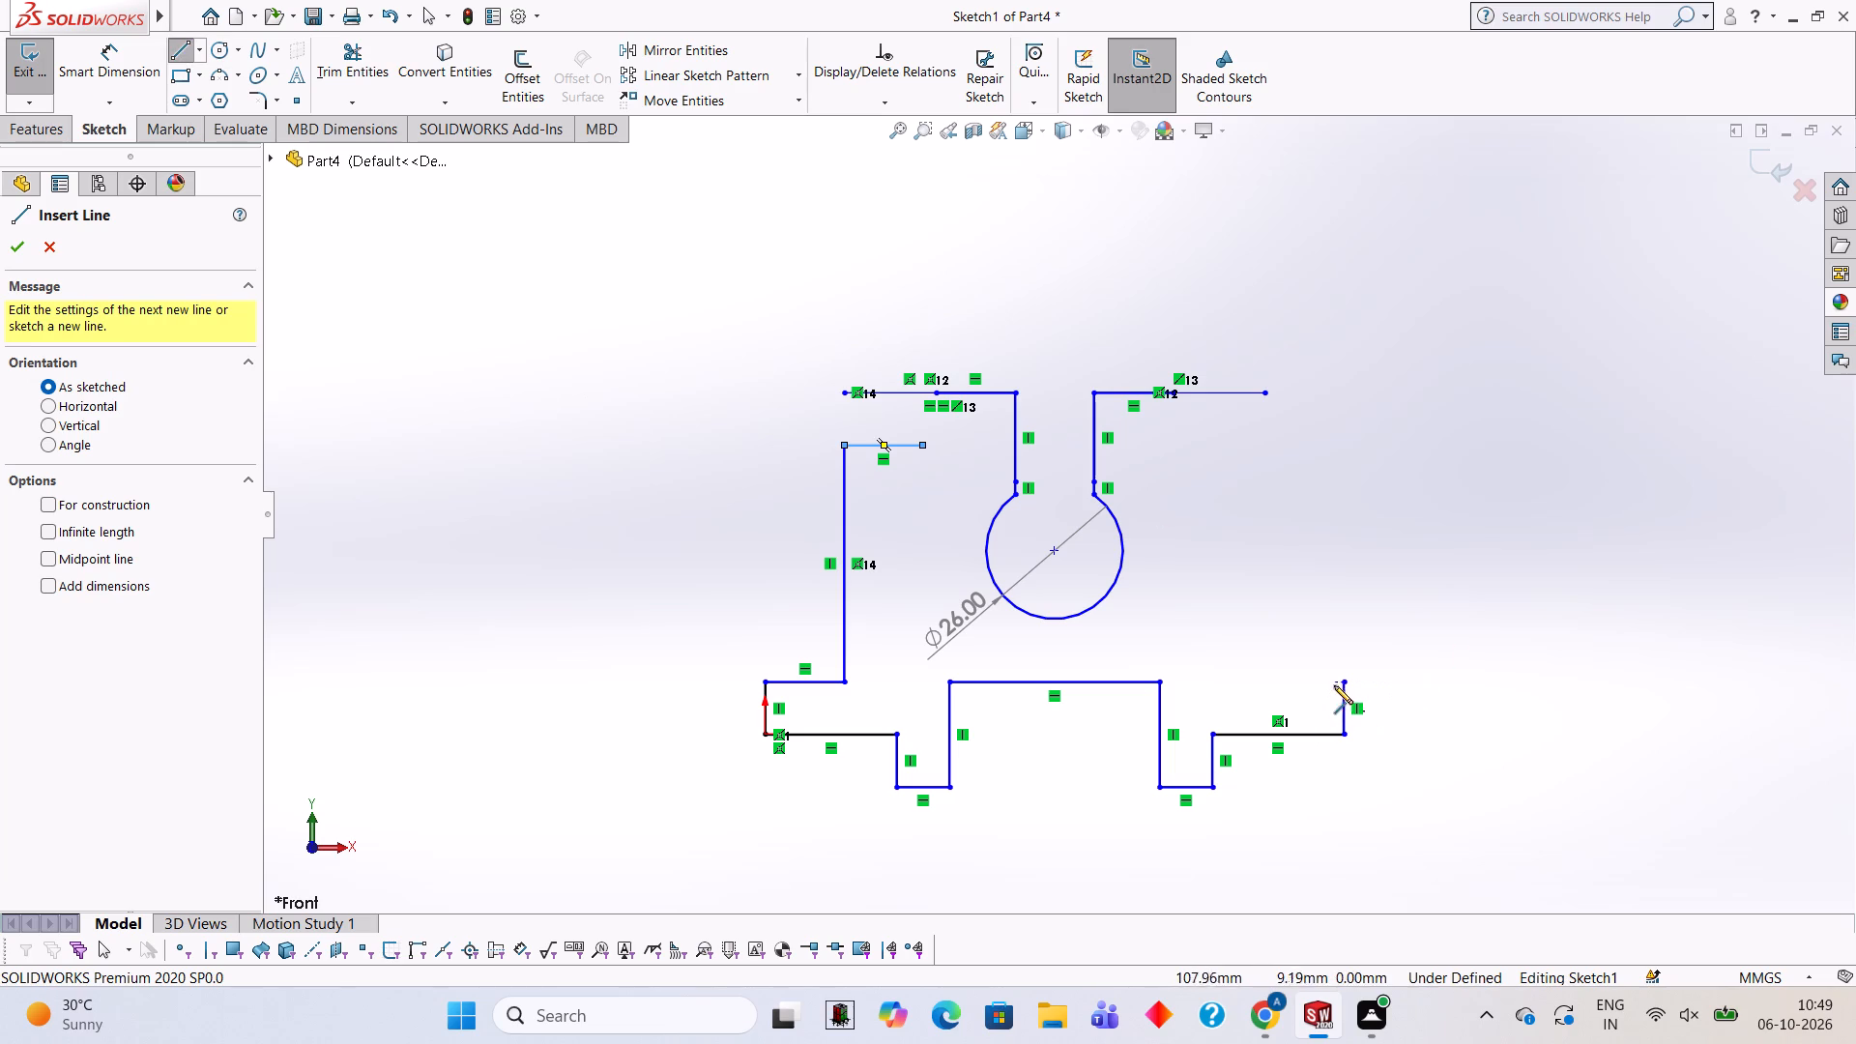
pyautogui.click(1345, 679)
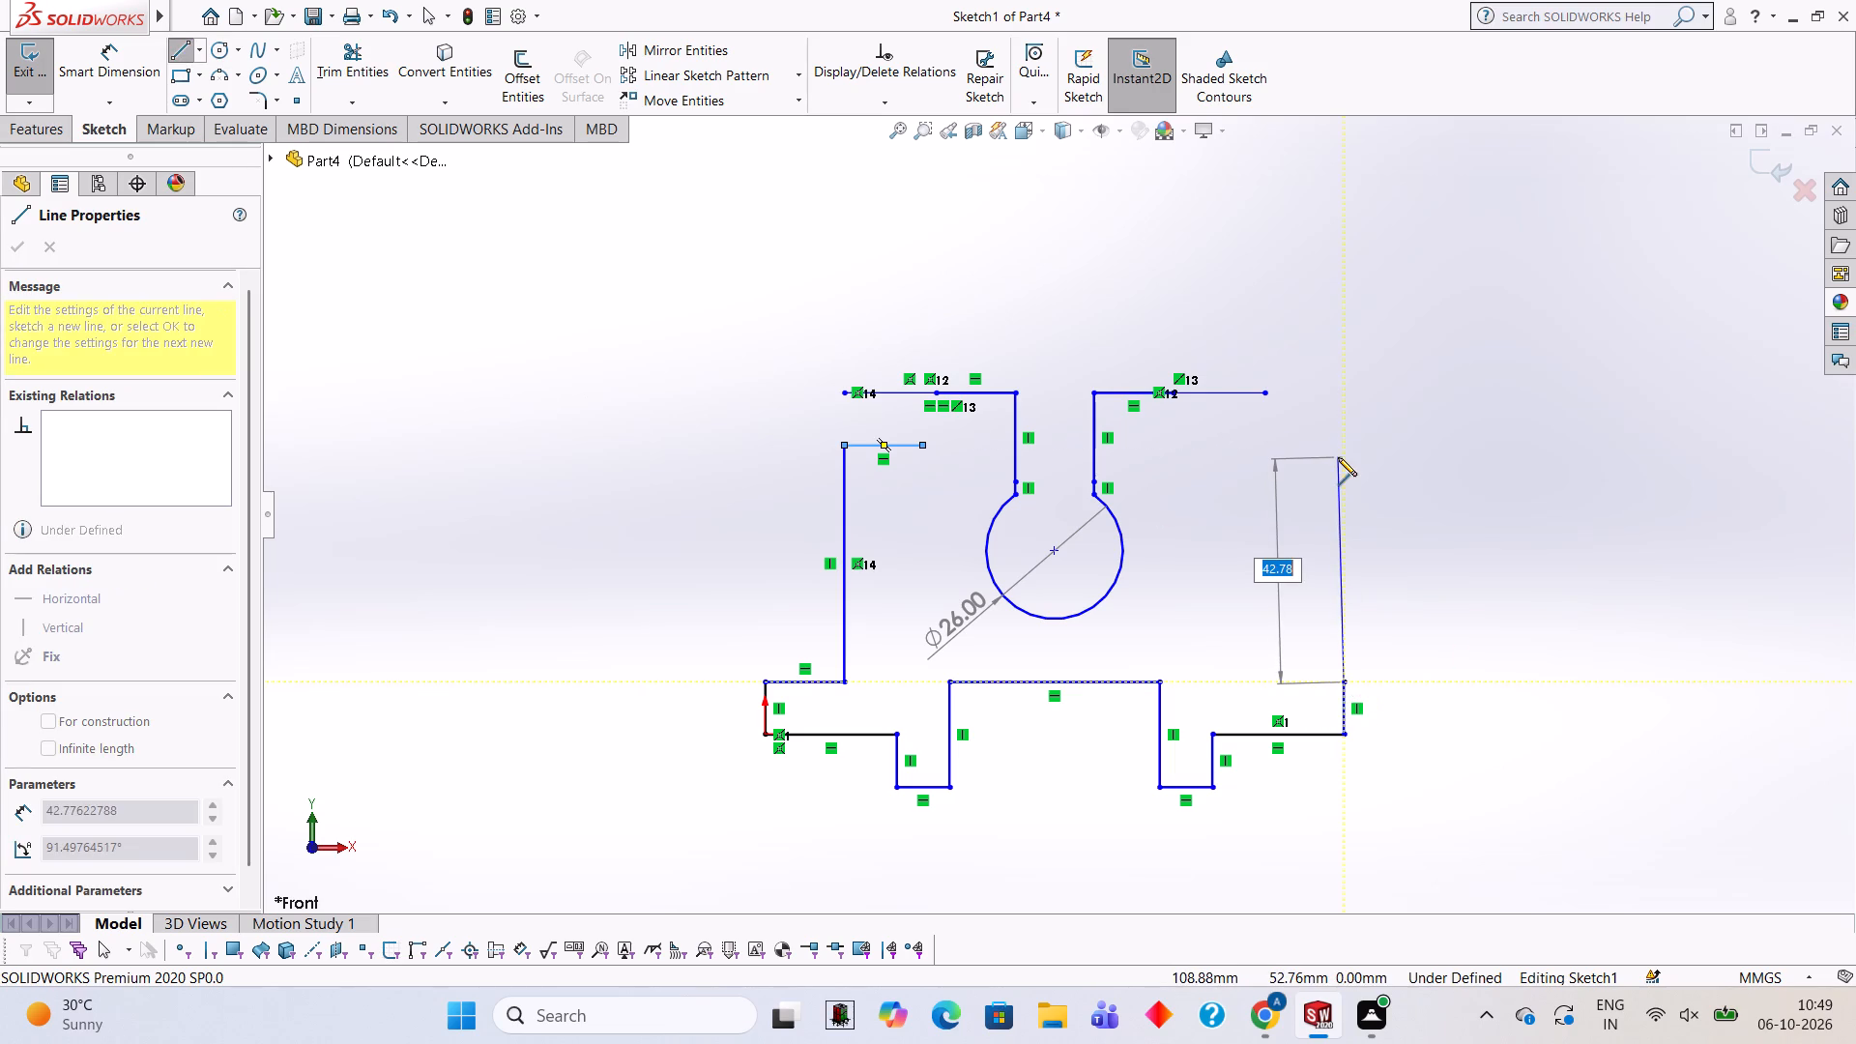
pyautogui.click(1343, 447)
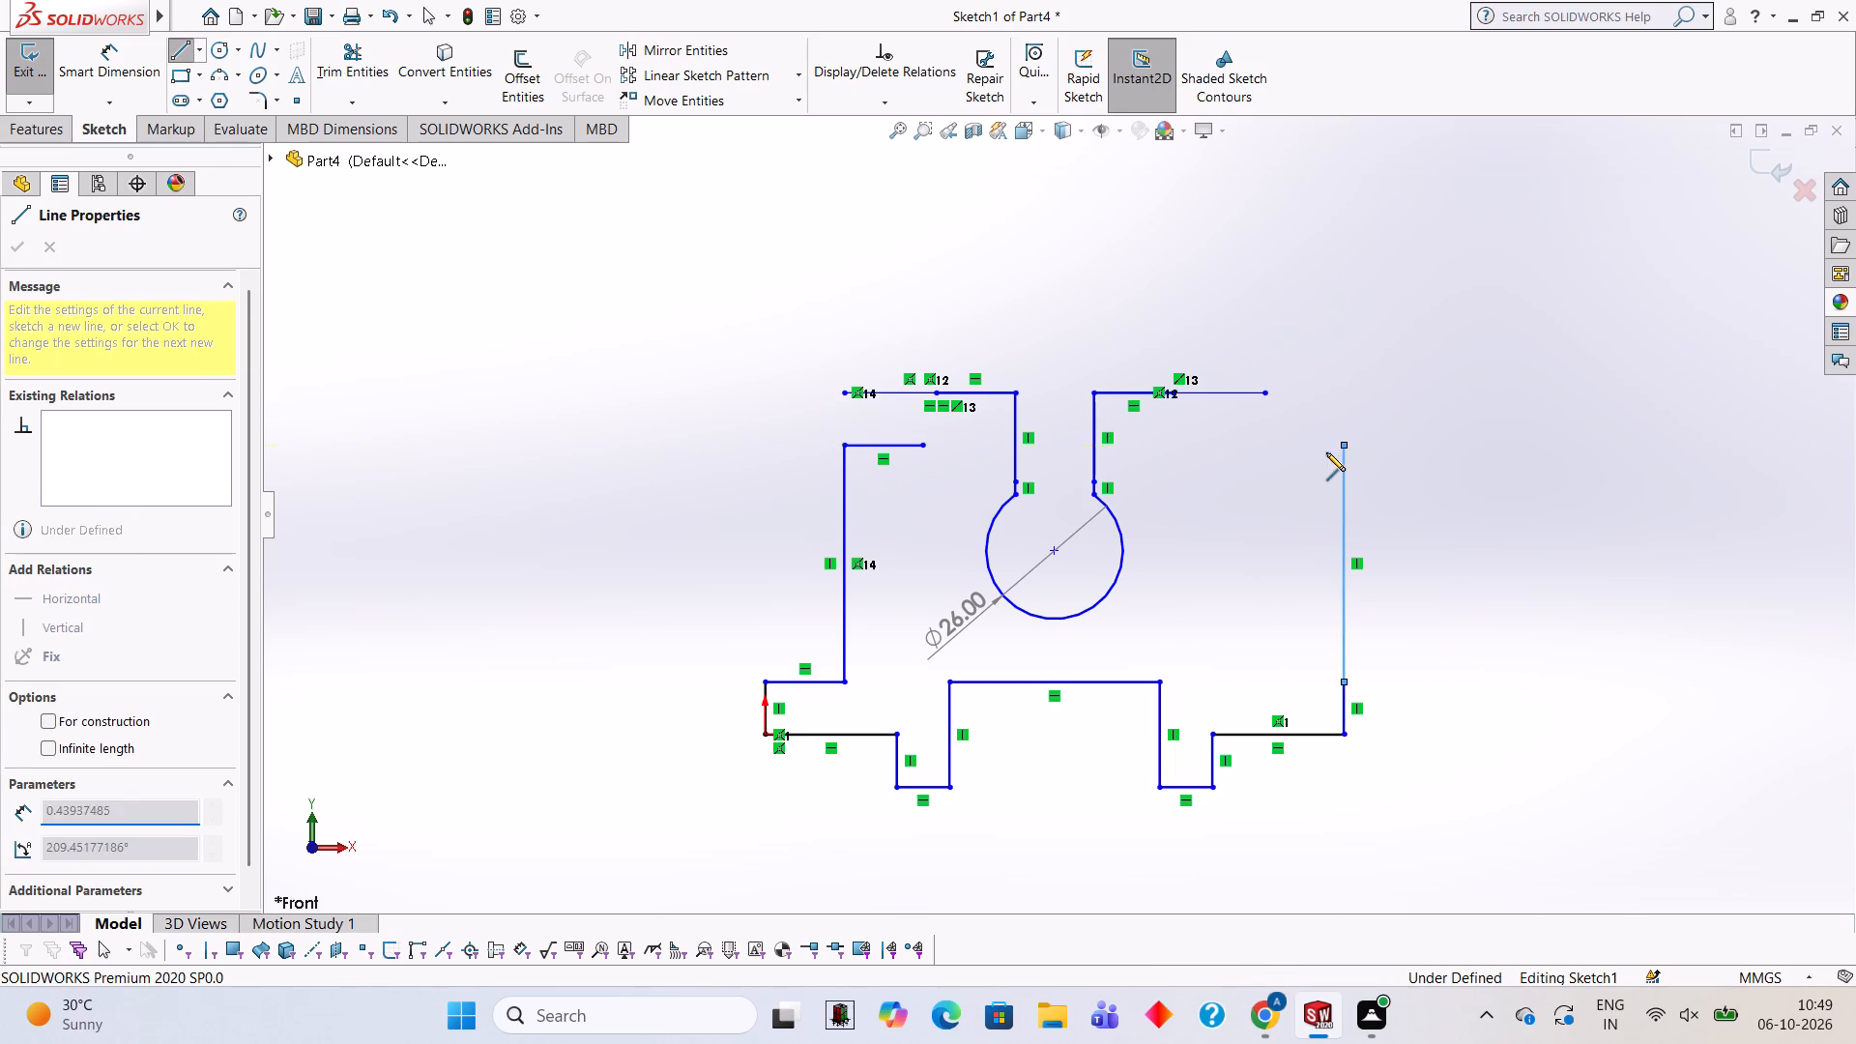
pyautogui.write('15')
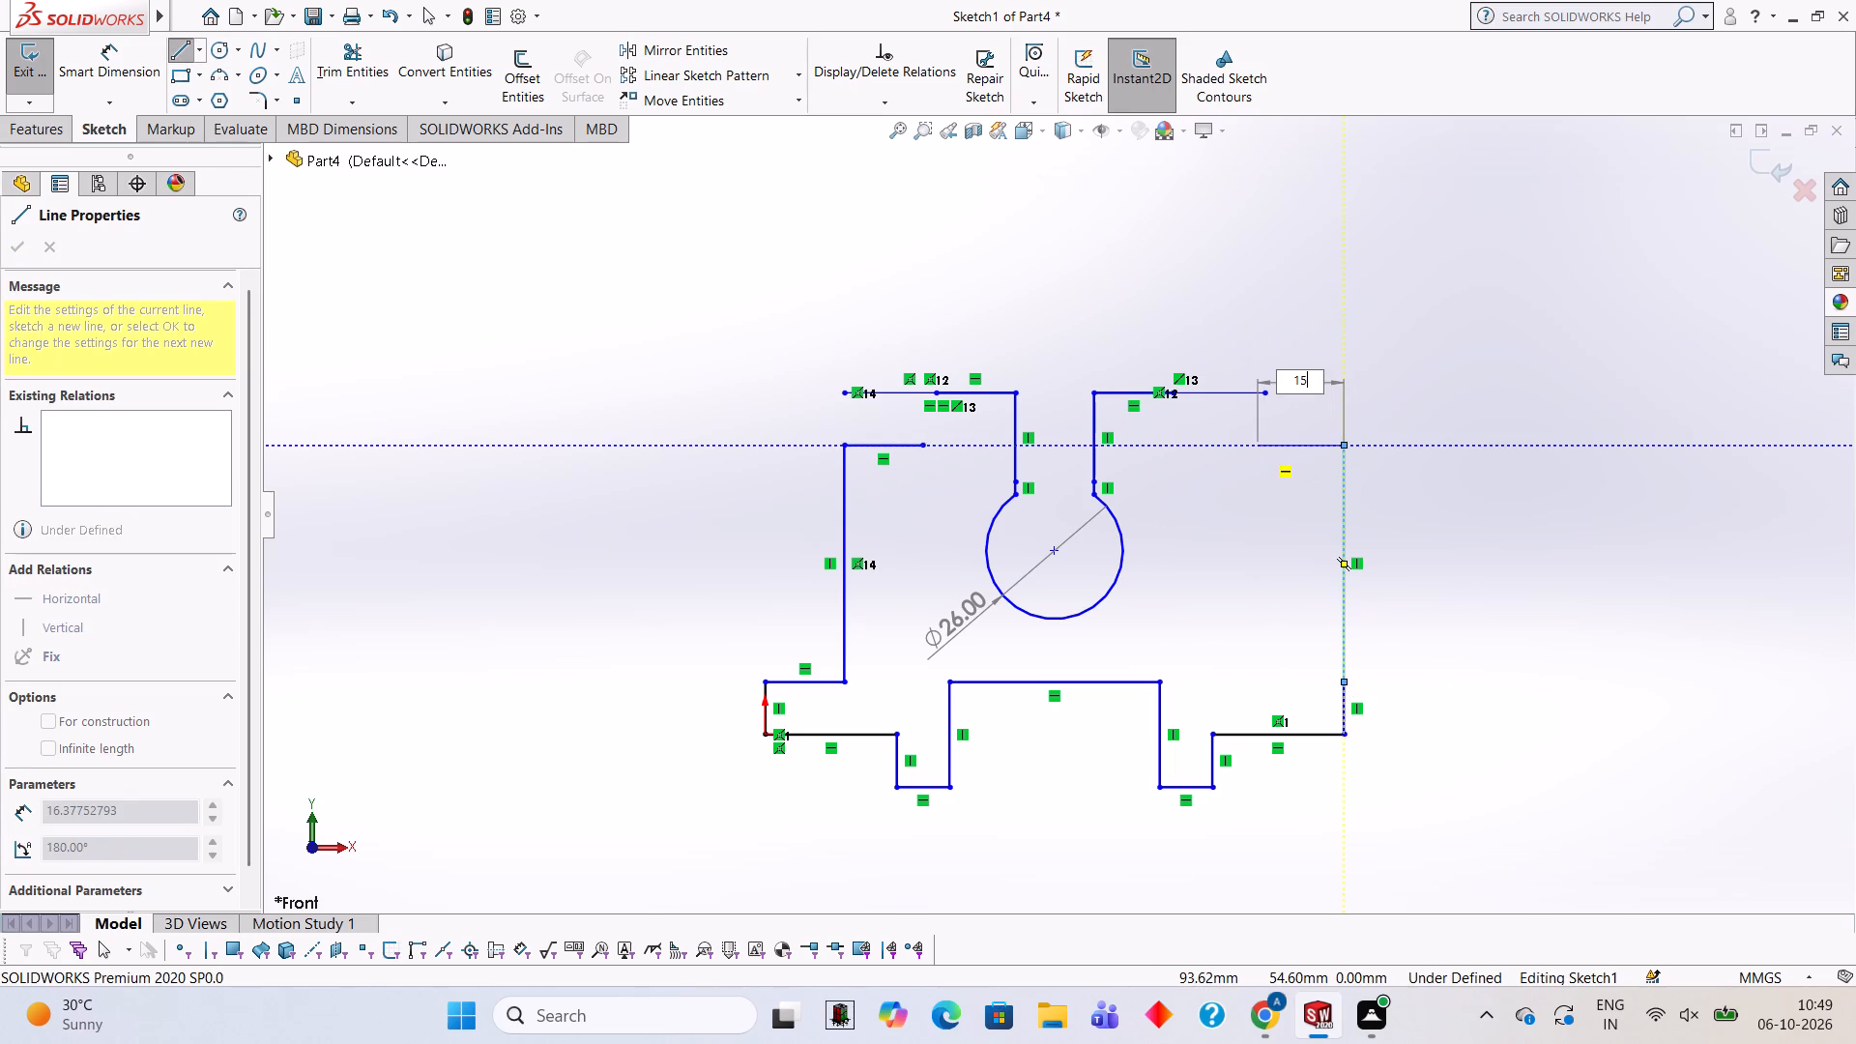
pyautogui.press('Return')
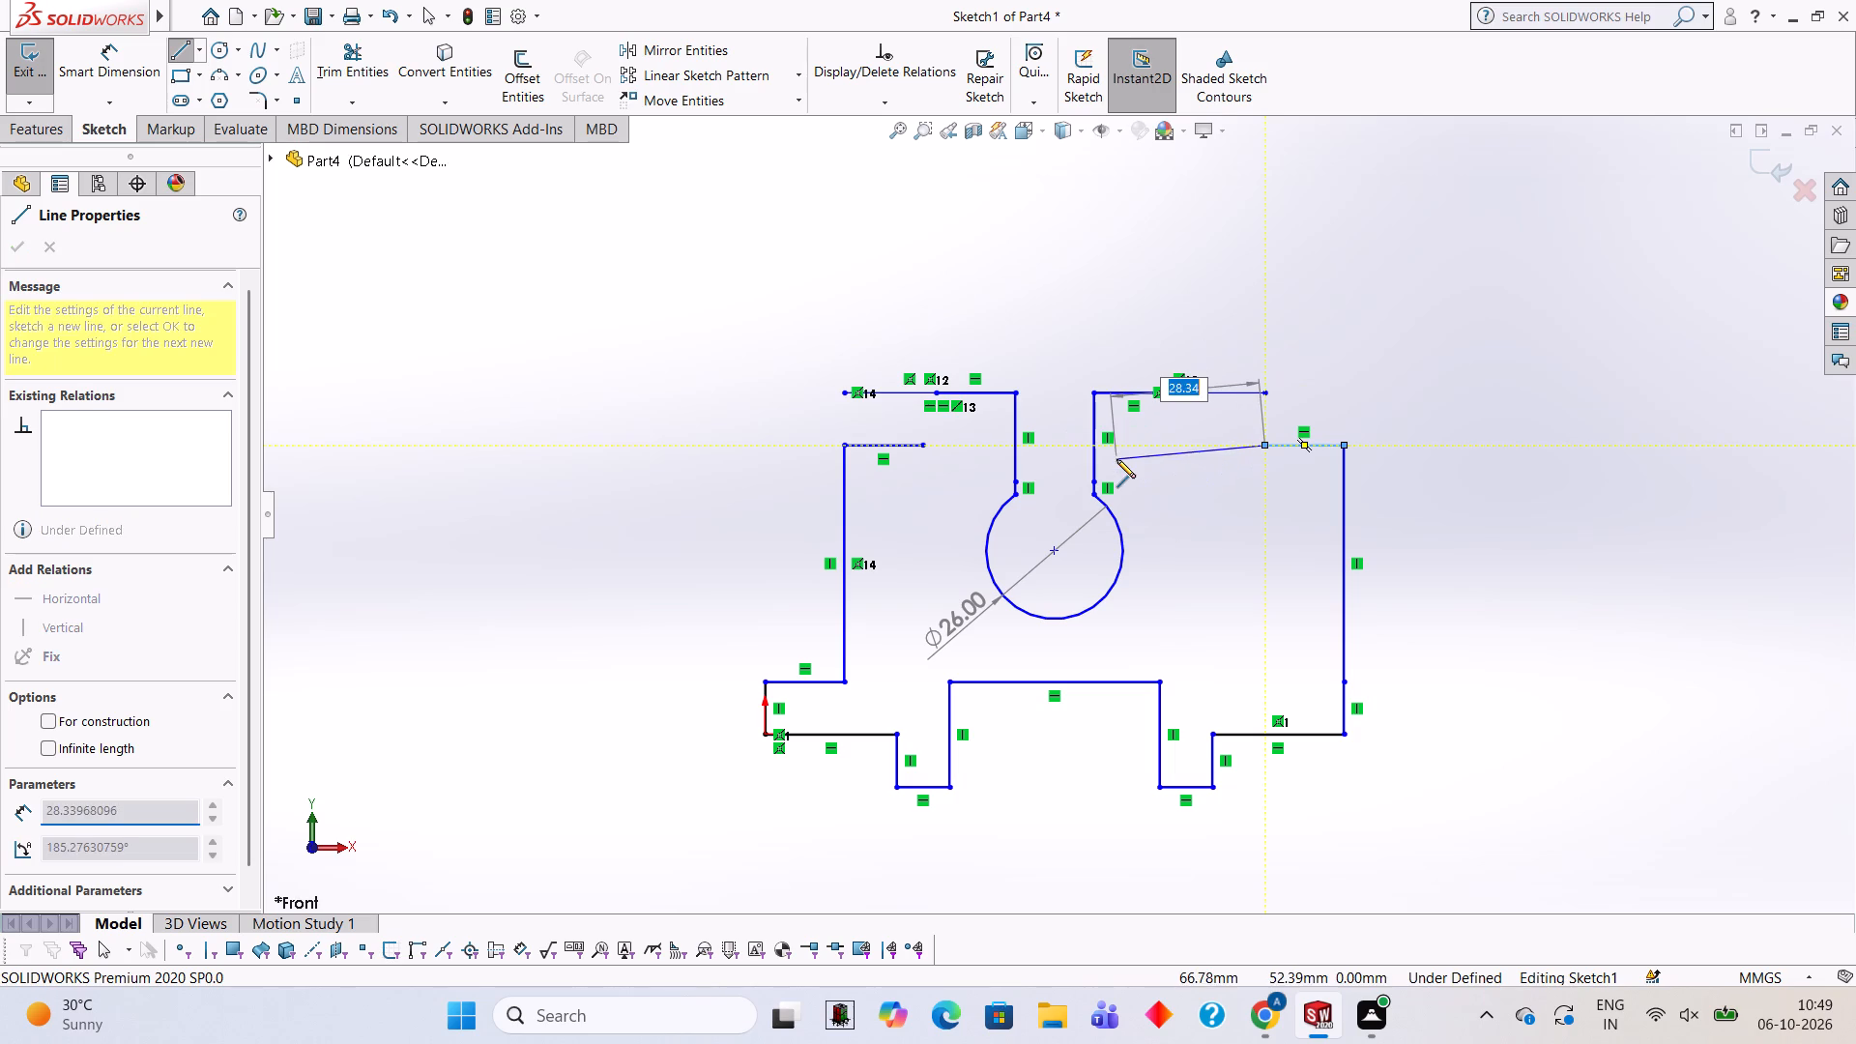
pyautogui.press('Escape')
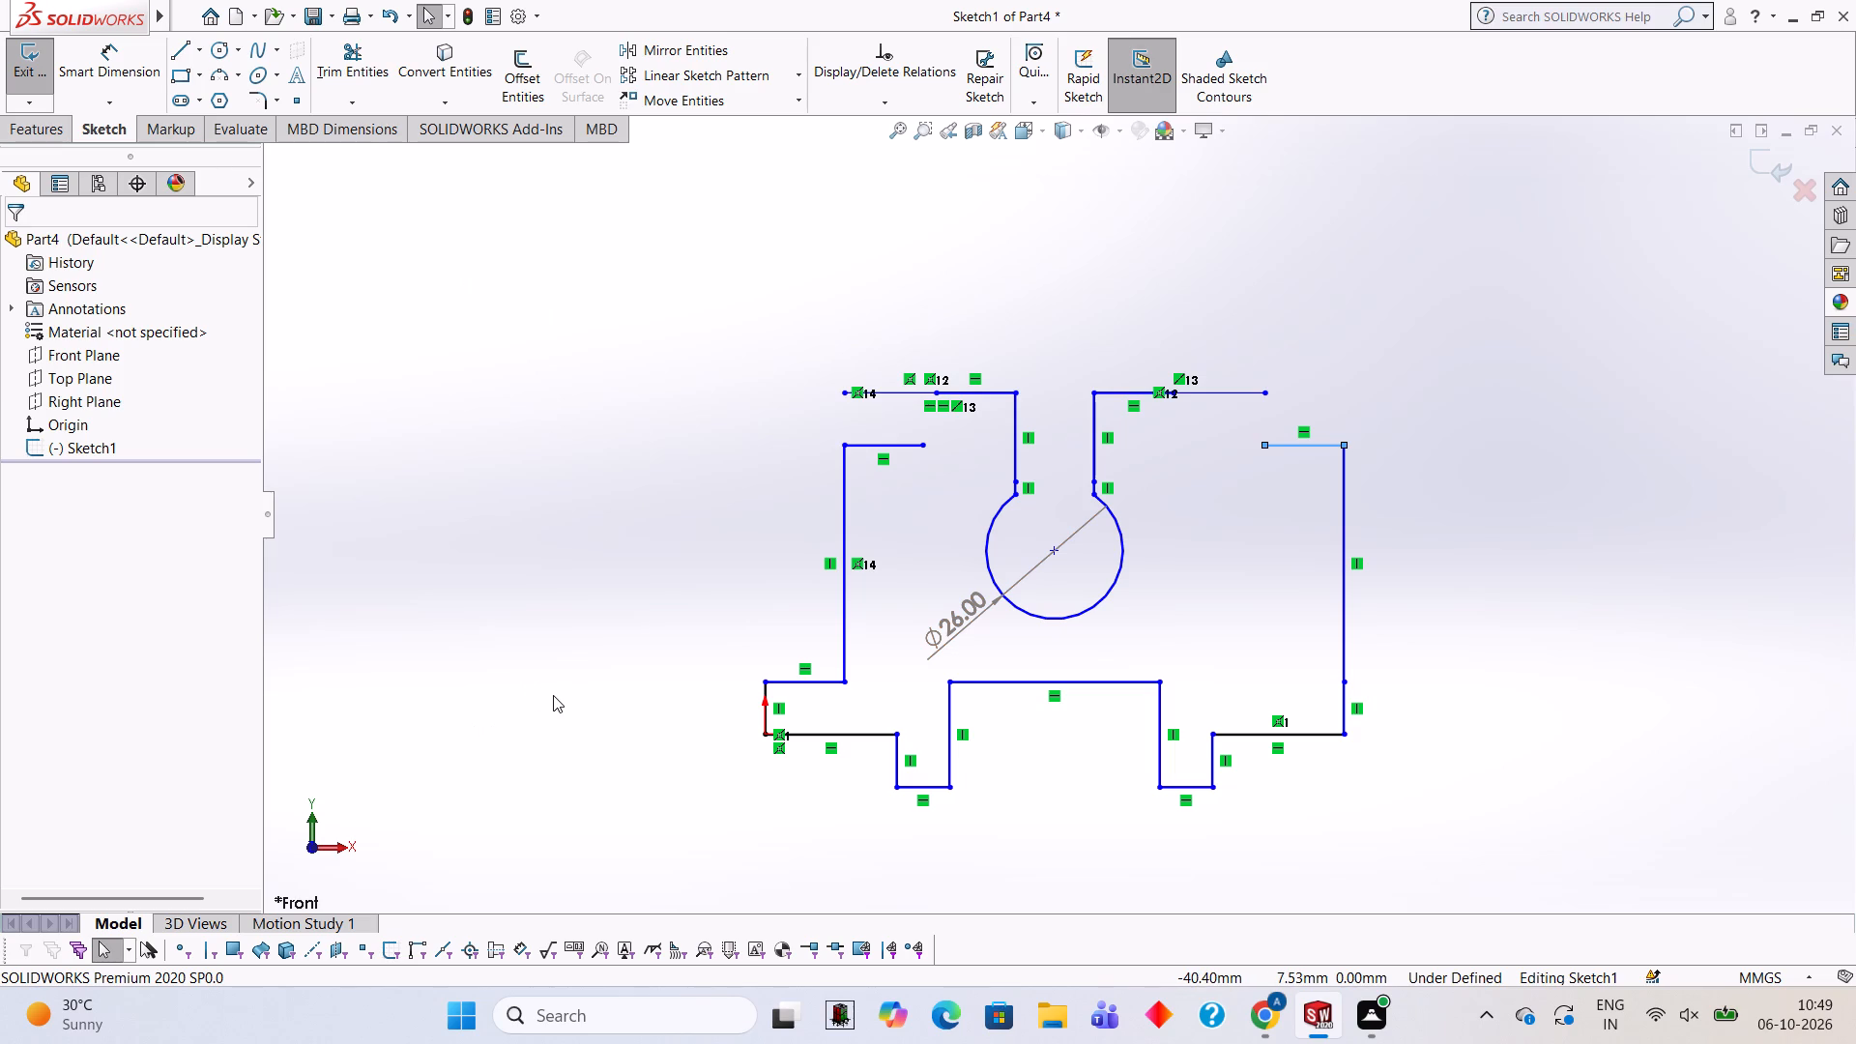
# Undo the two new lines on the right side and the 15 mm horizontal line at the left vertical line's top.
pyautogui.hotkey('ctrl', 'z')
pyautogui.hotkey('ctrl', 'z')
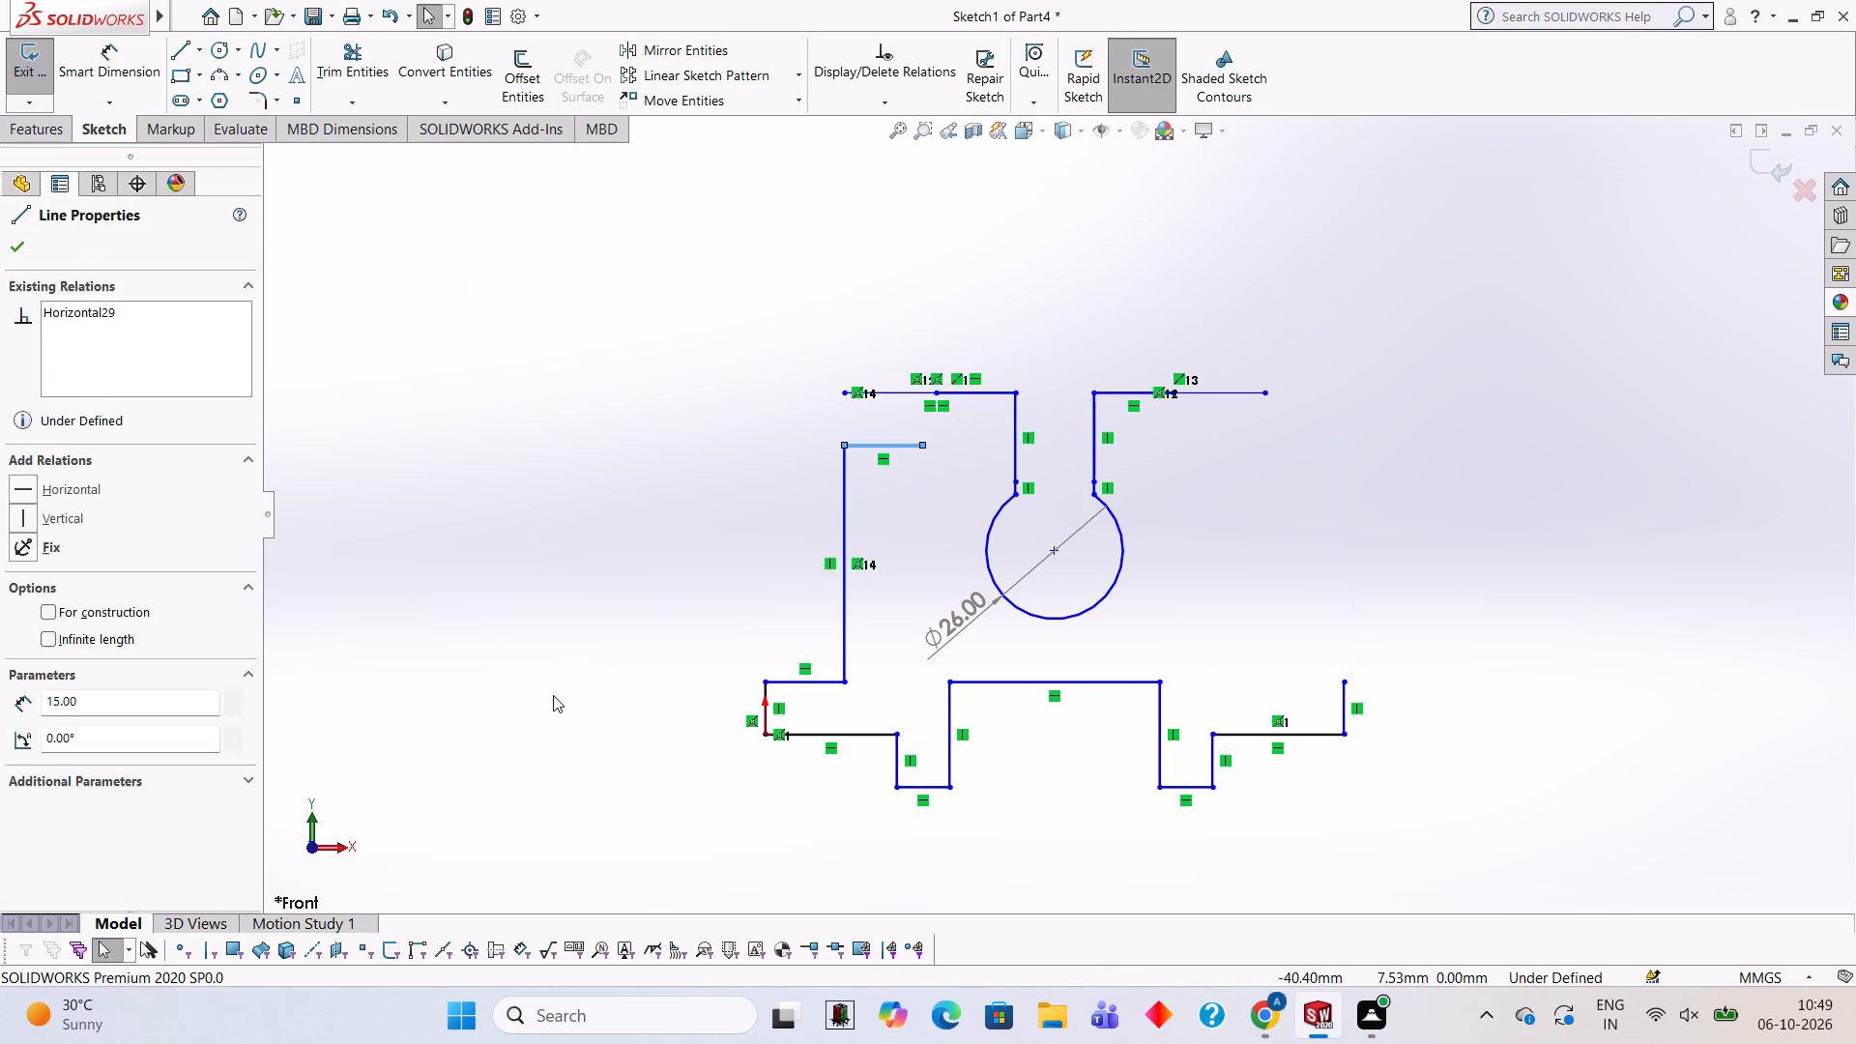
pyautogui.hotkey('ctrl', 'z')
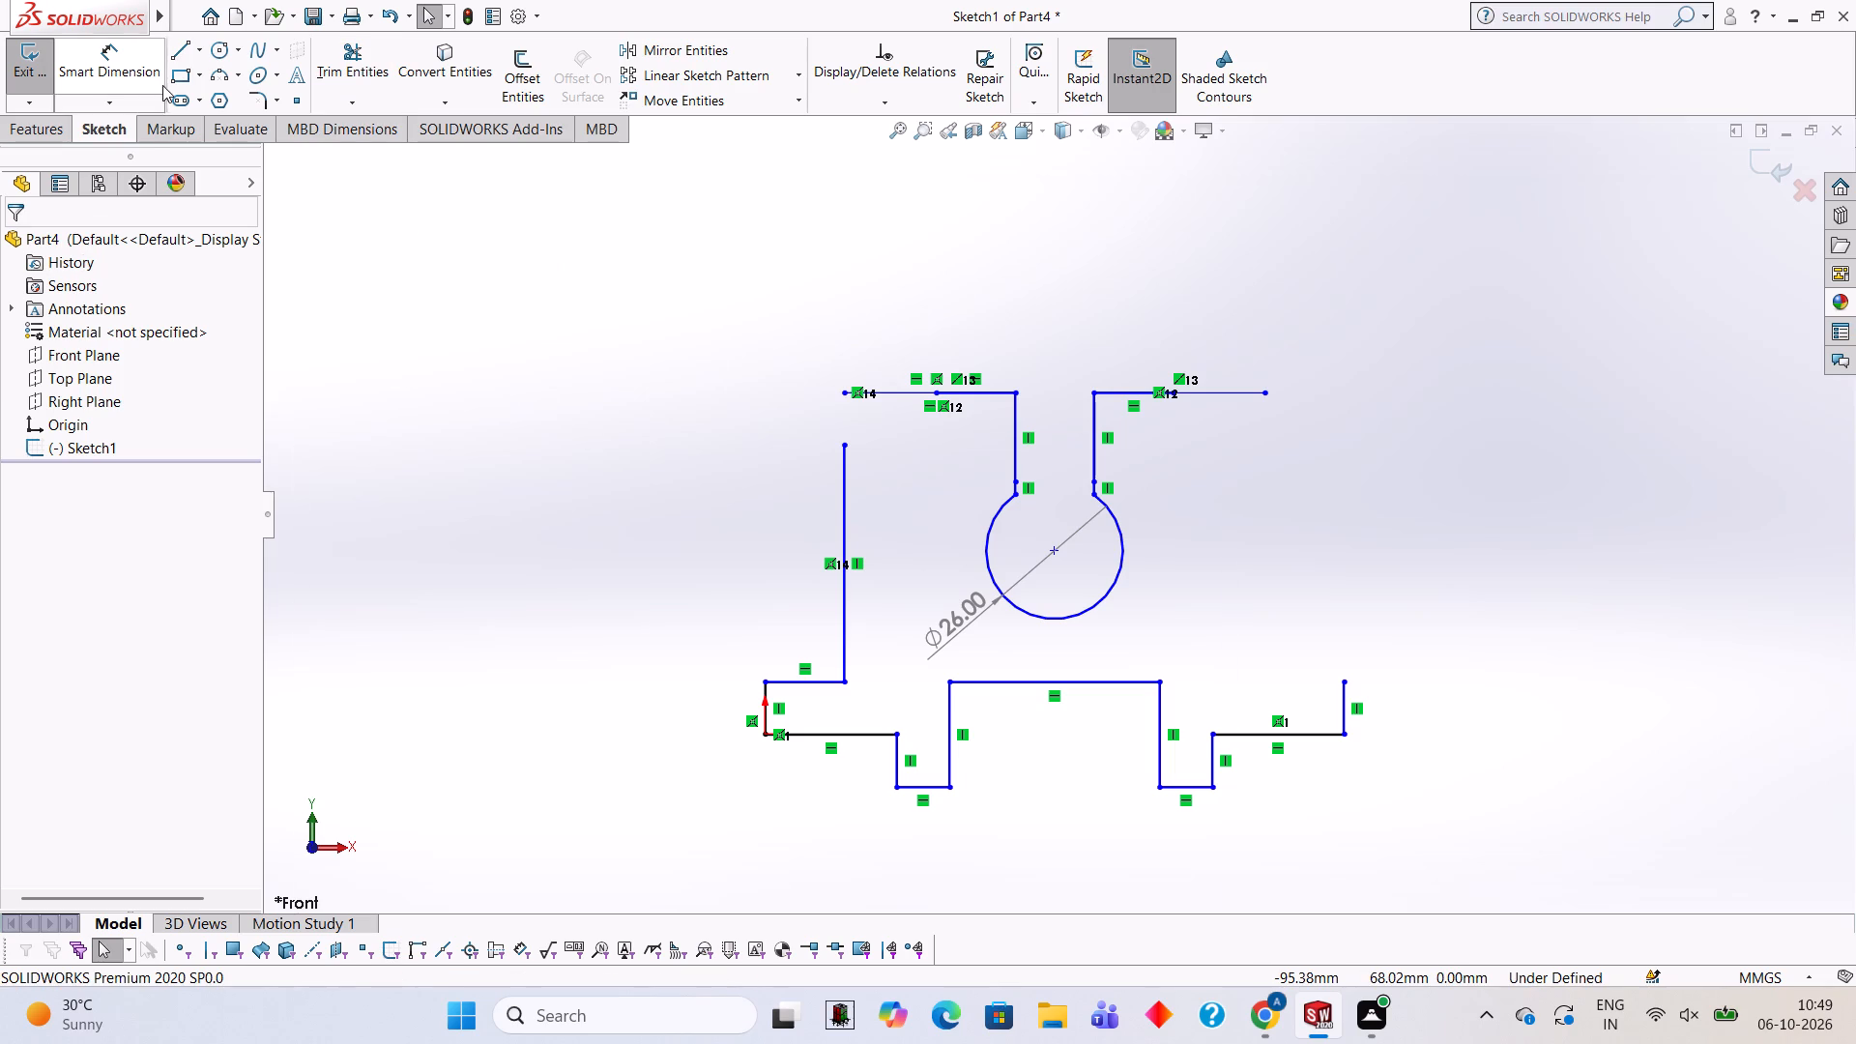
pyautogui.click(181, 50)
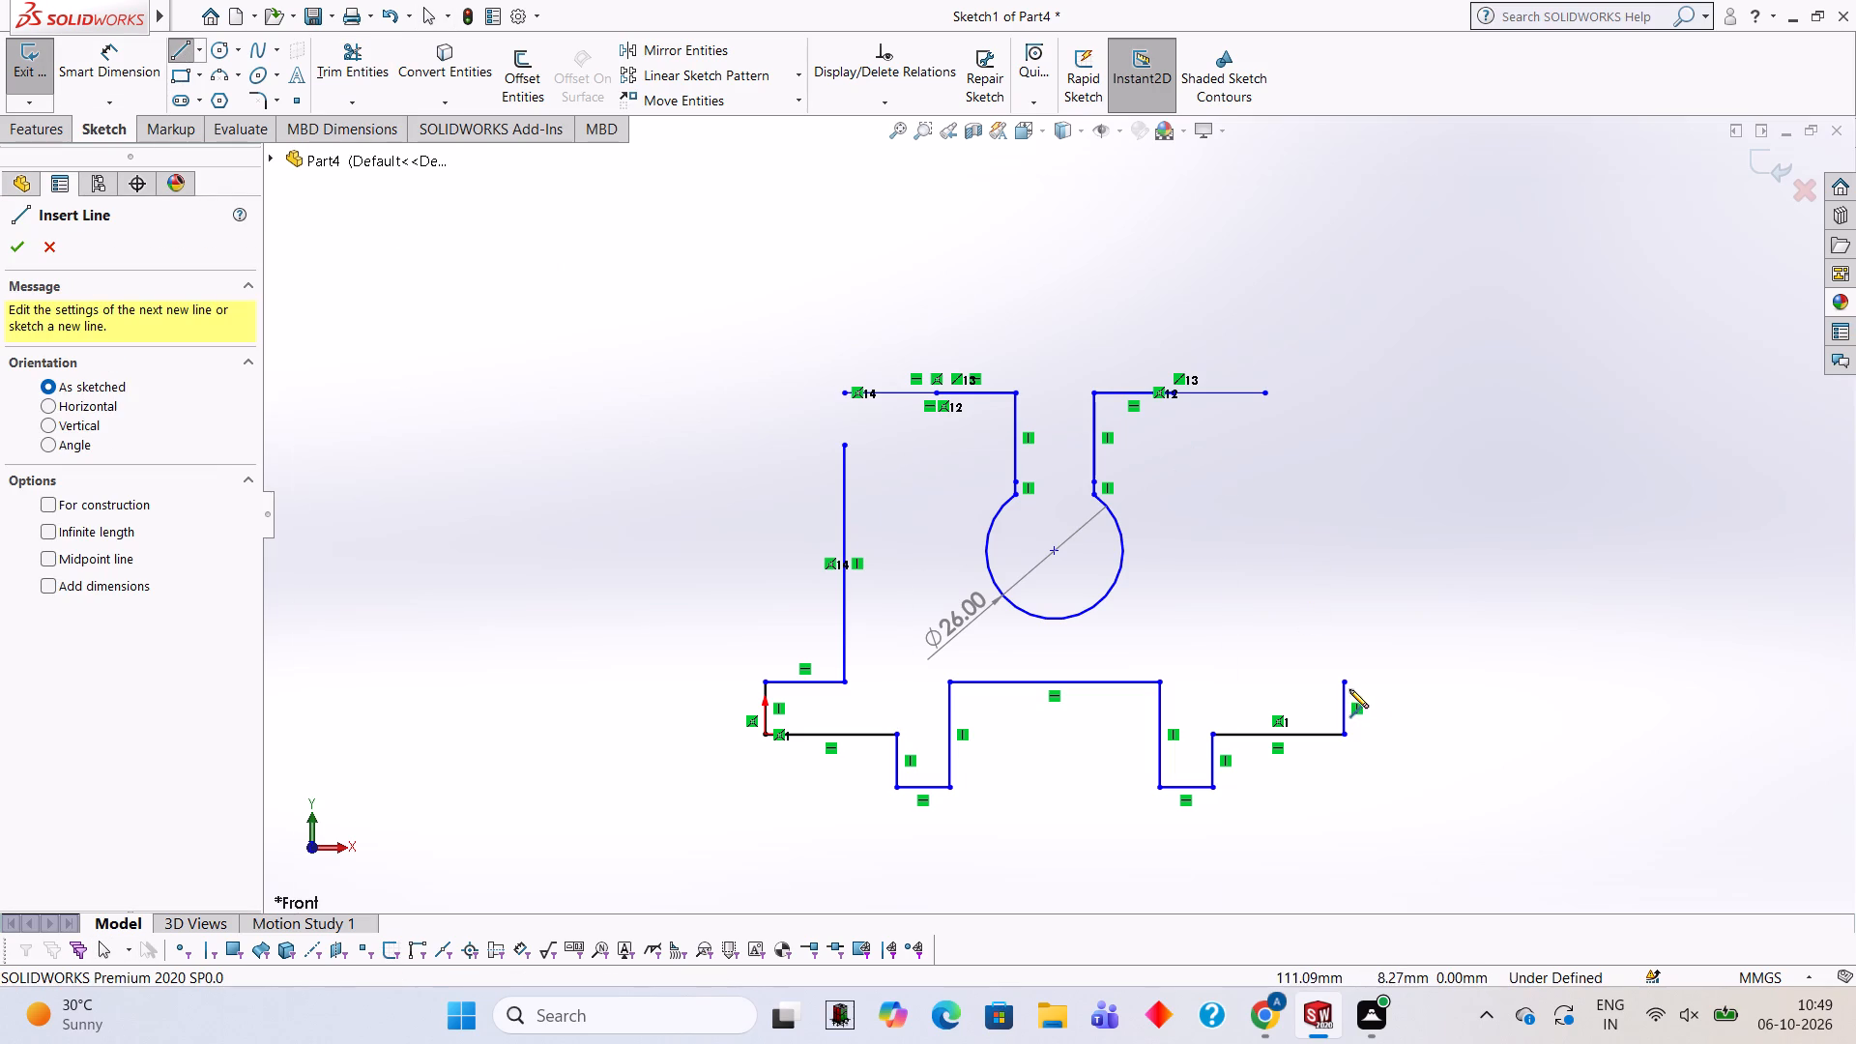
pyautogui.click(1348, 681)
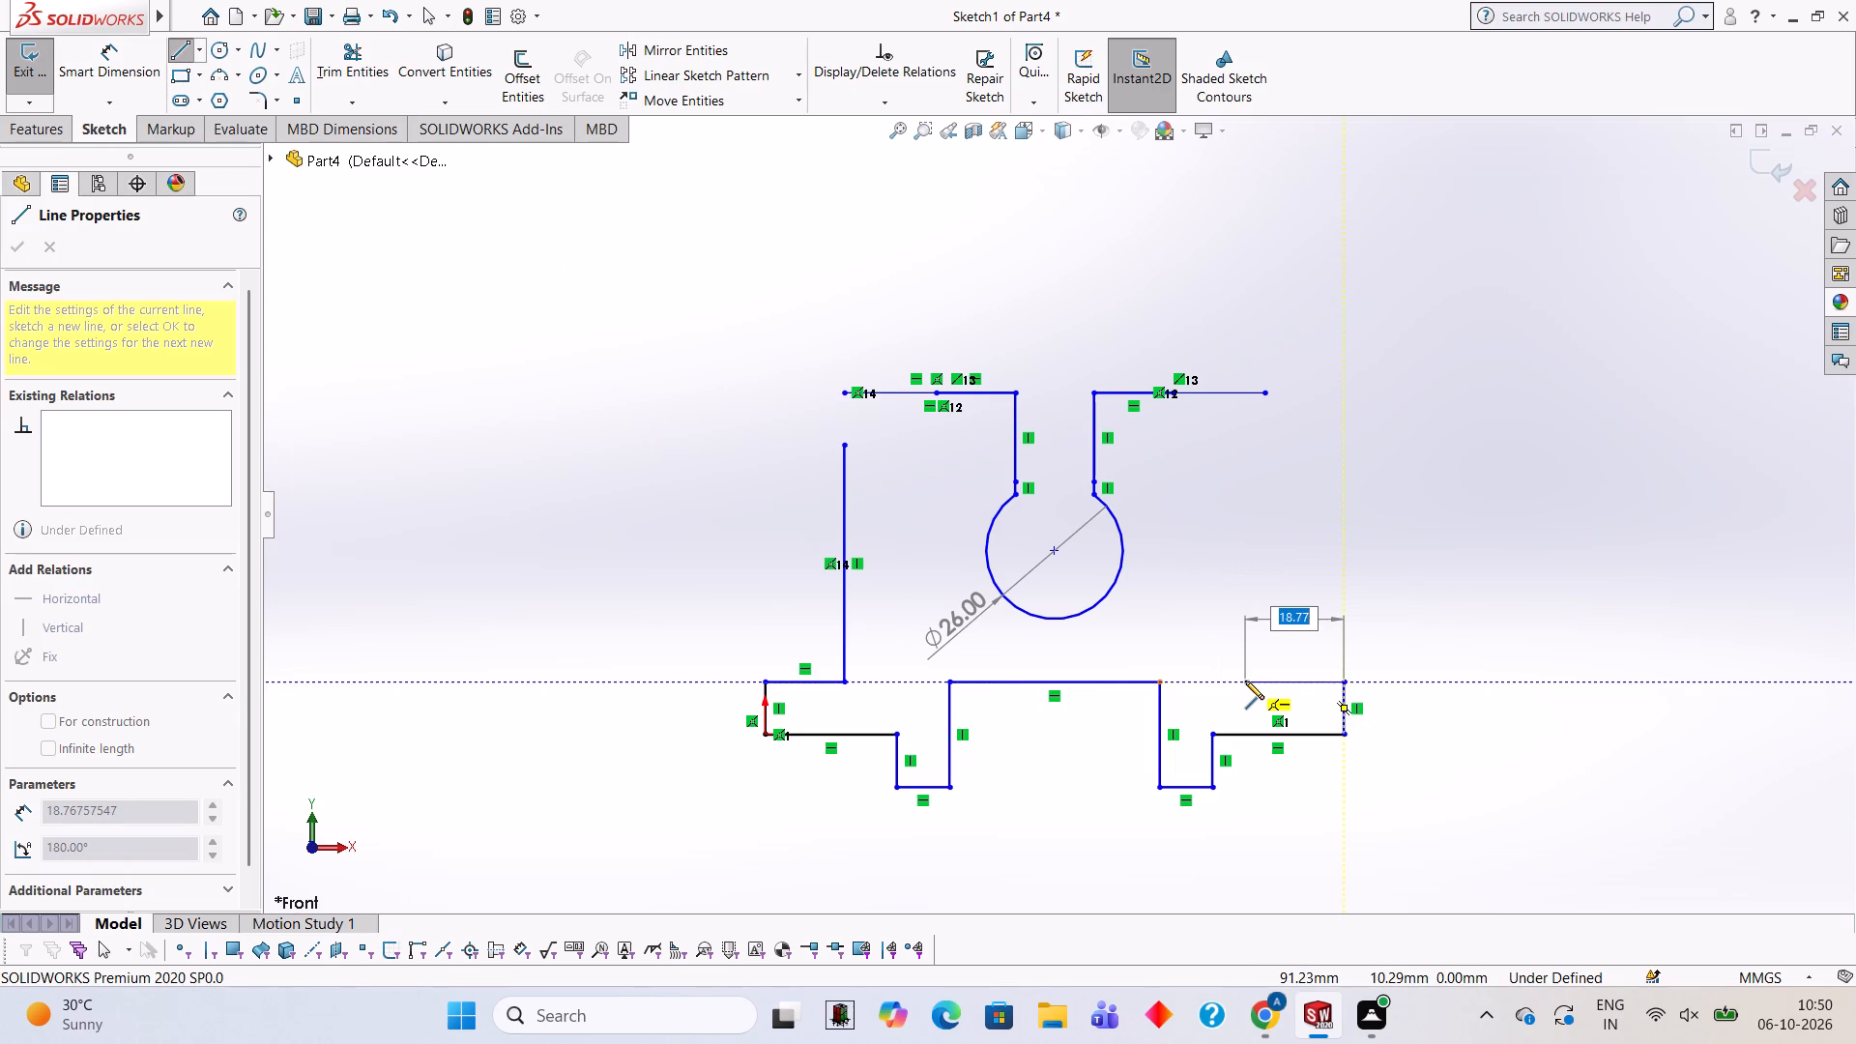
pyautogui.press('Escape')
# Check the length of the left ledge with Smart Dimension, without placing a dimension.
pyautogui.click(146, 69)
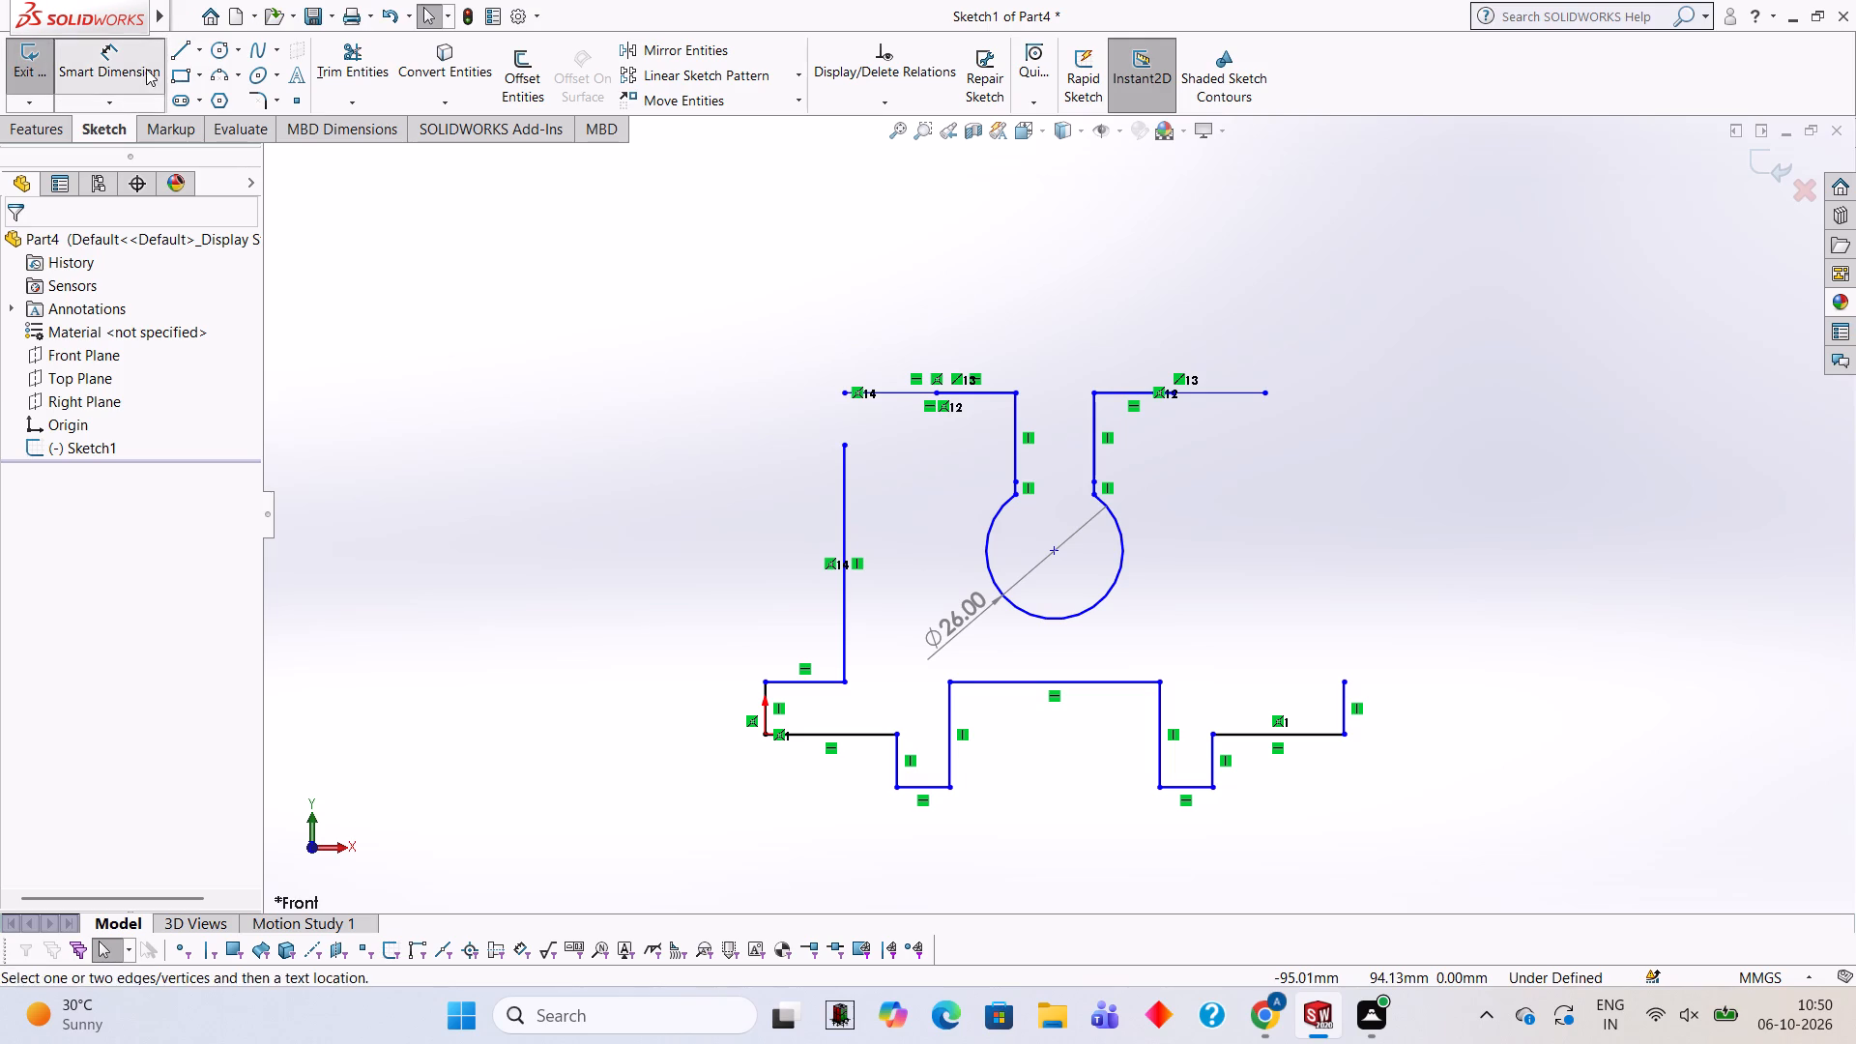
pyautogui.click(803, 679)
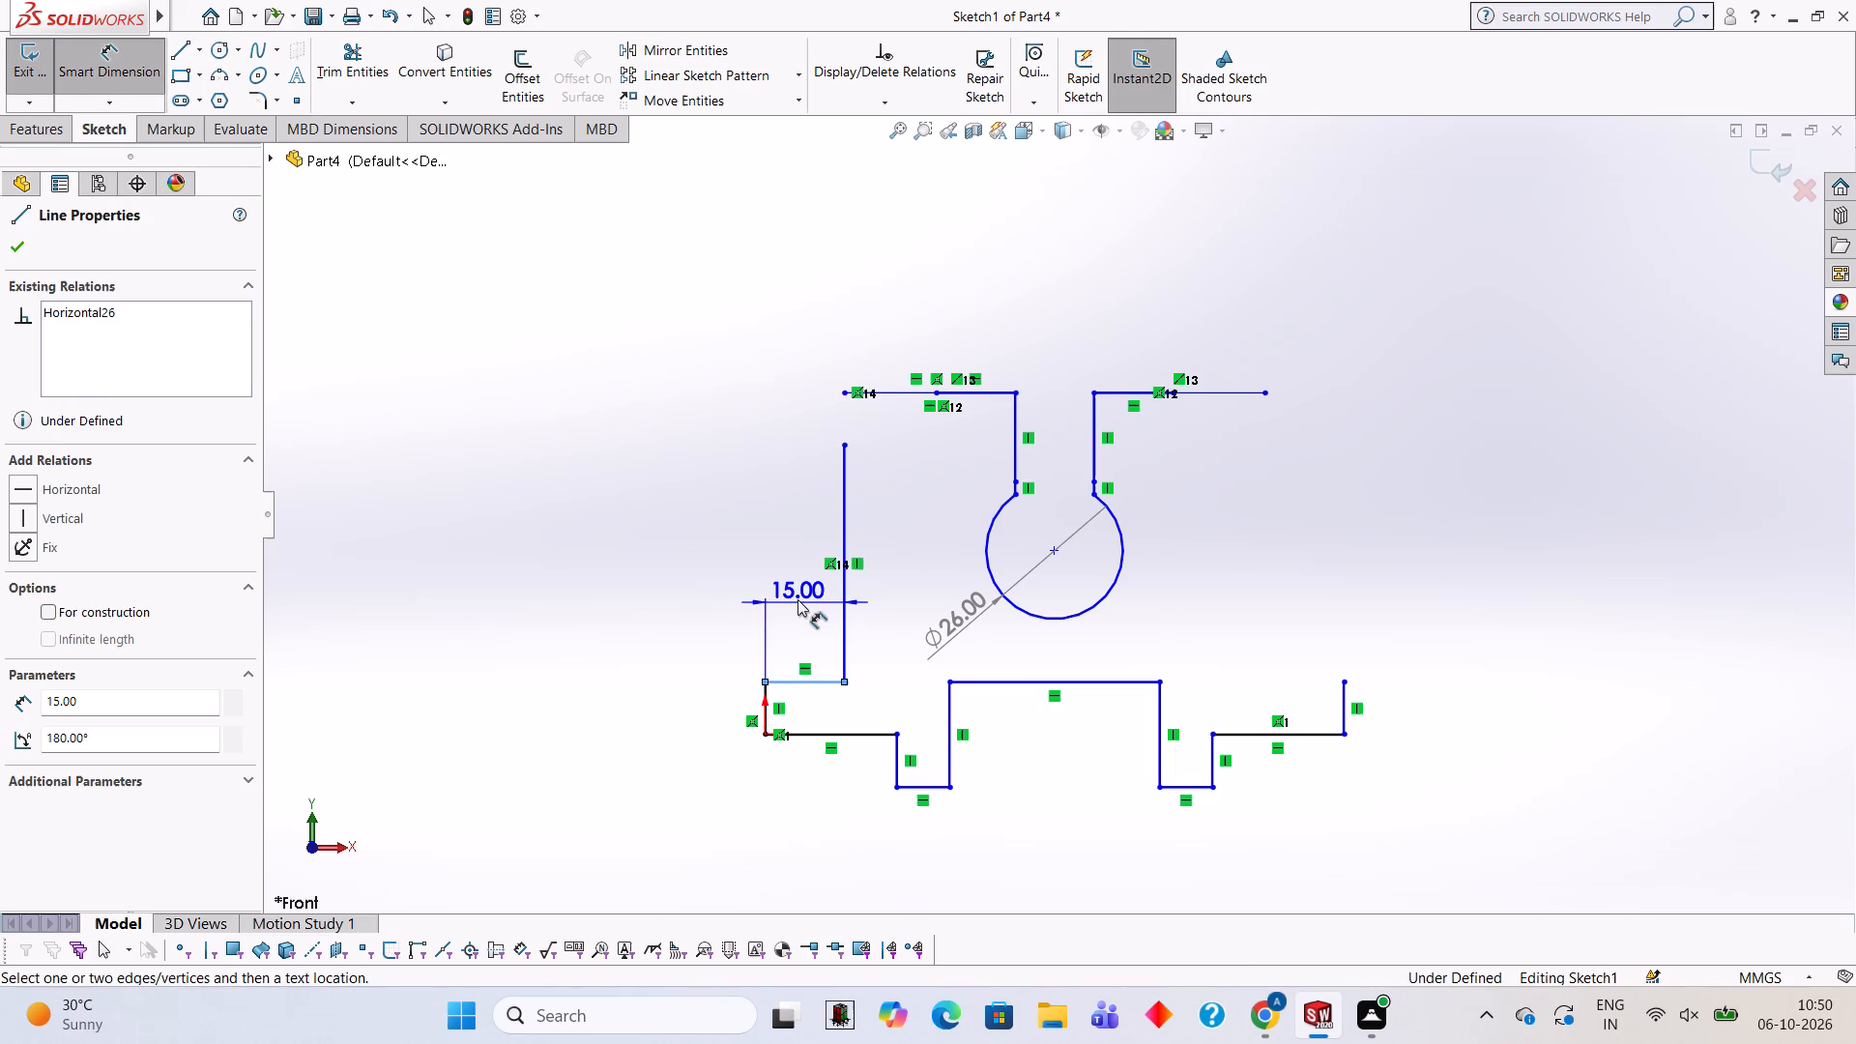
pyautogui.press('Escape')
# Sketch a 15 mm ledge inward from the right step's outer end and a vertical line up to the left vertical line's top level.
pyautogui.click(182, 43)
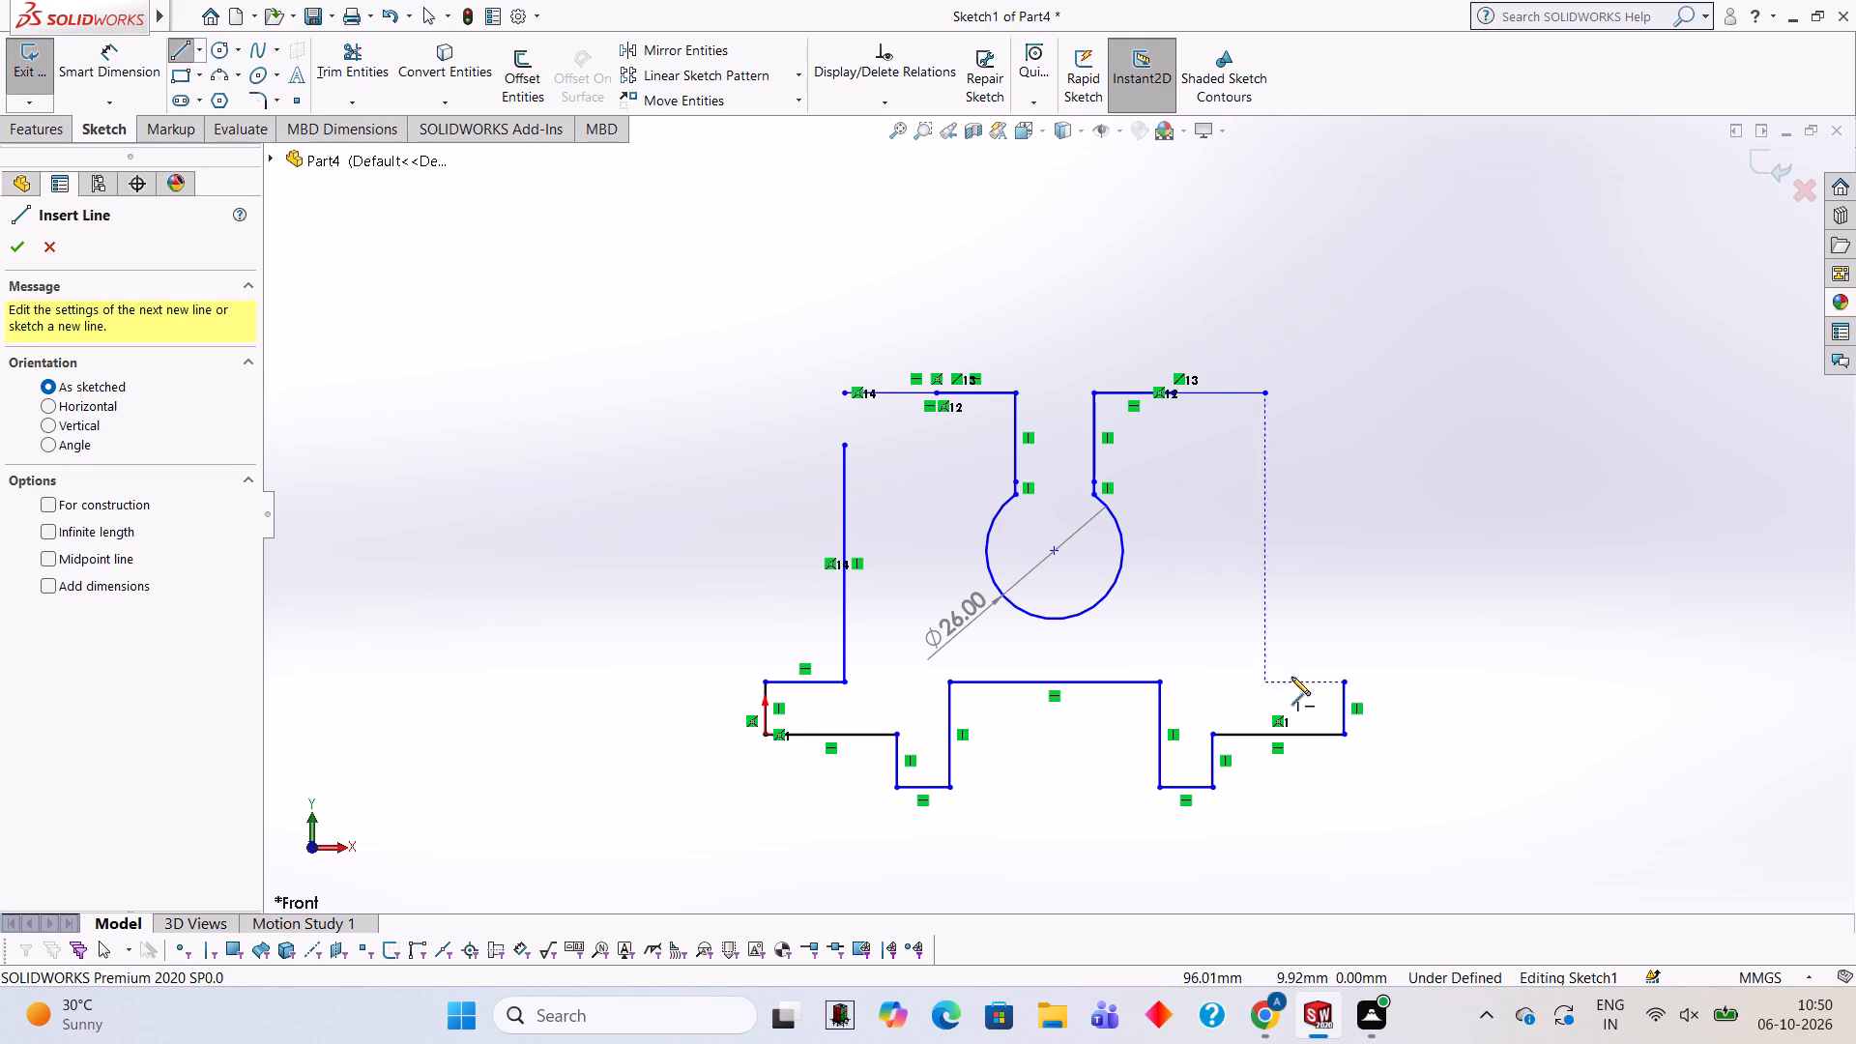
pyautogui.click(1345, 681)
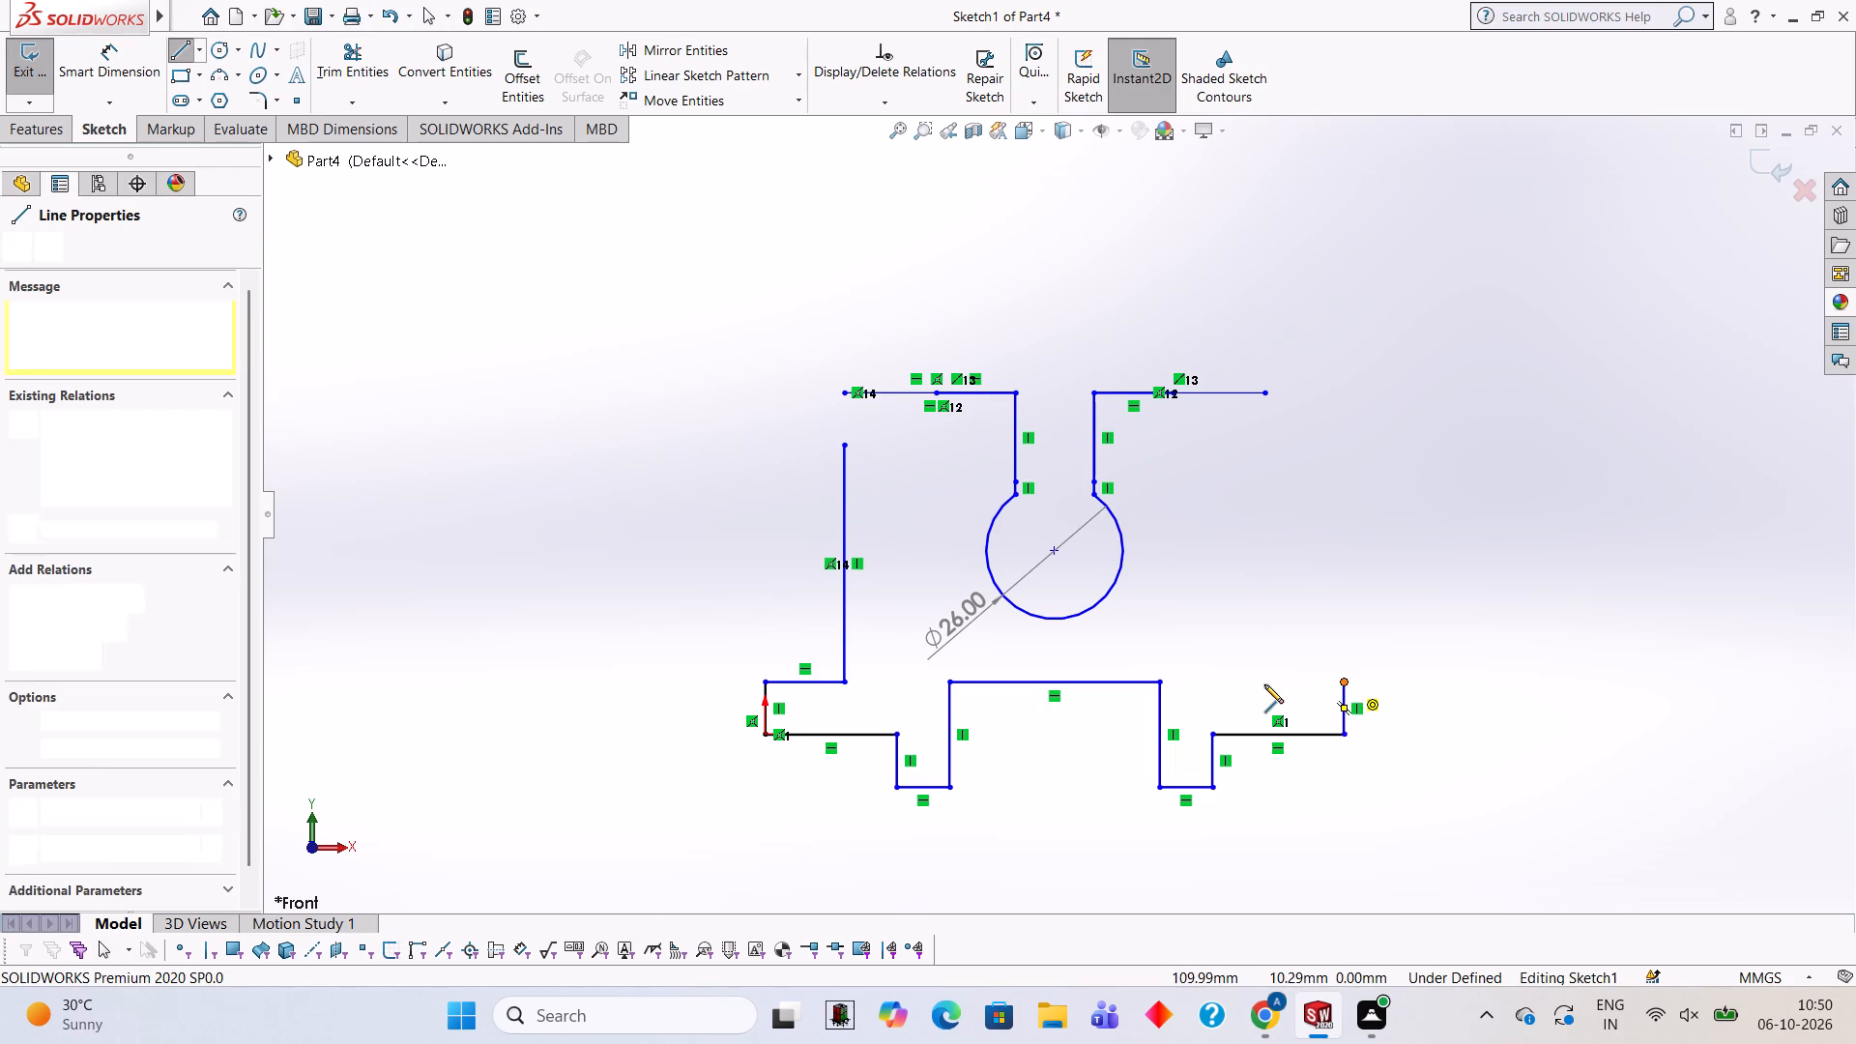
pyautogui.write('15')
pyautogui.press('Return')
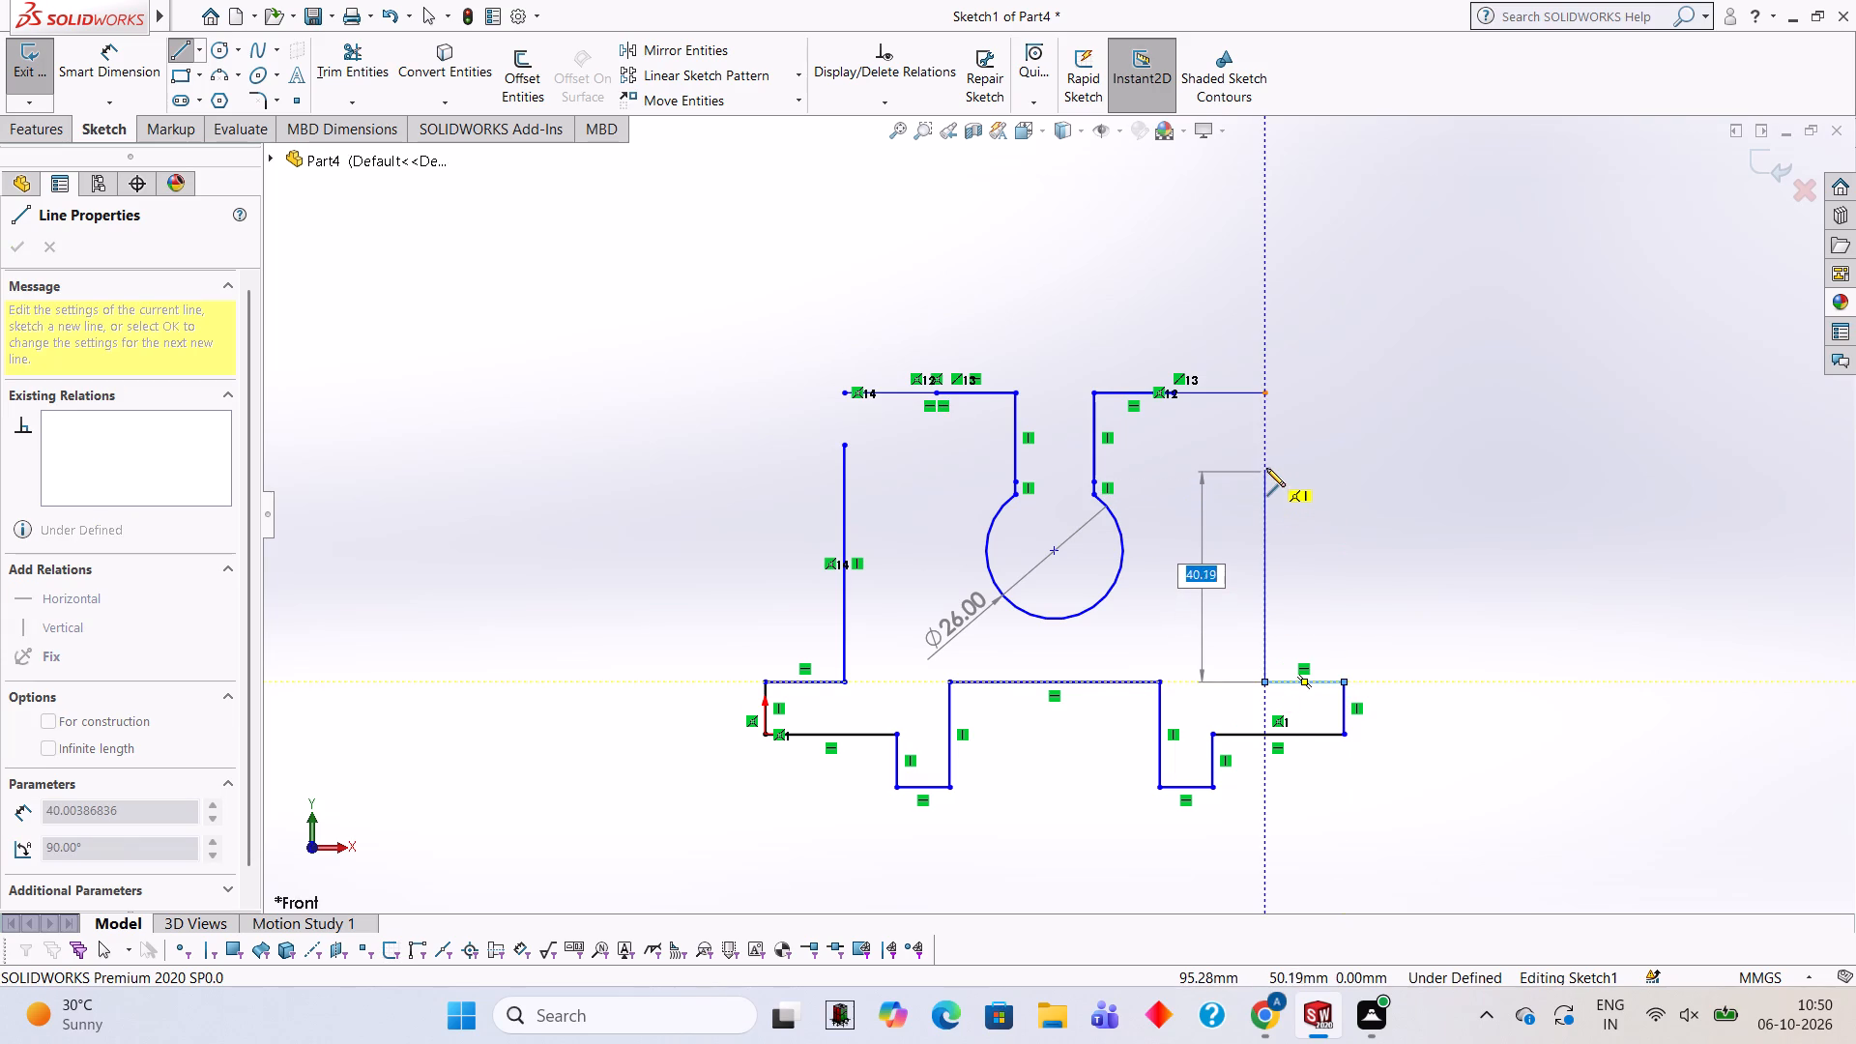
pyautogui.click(1266, 443)
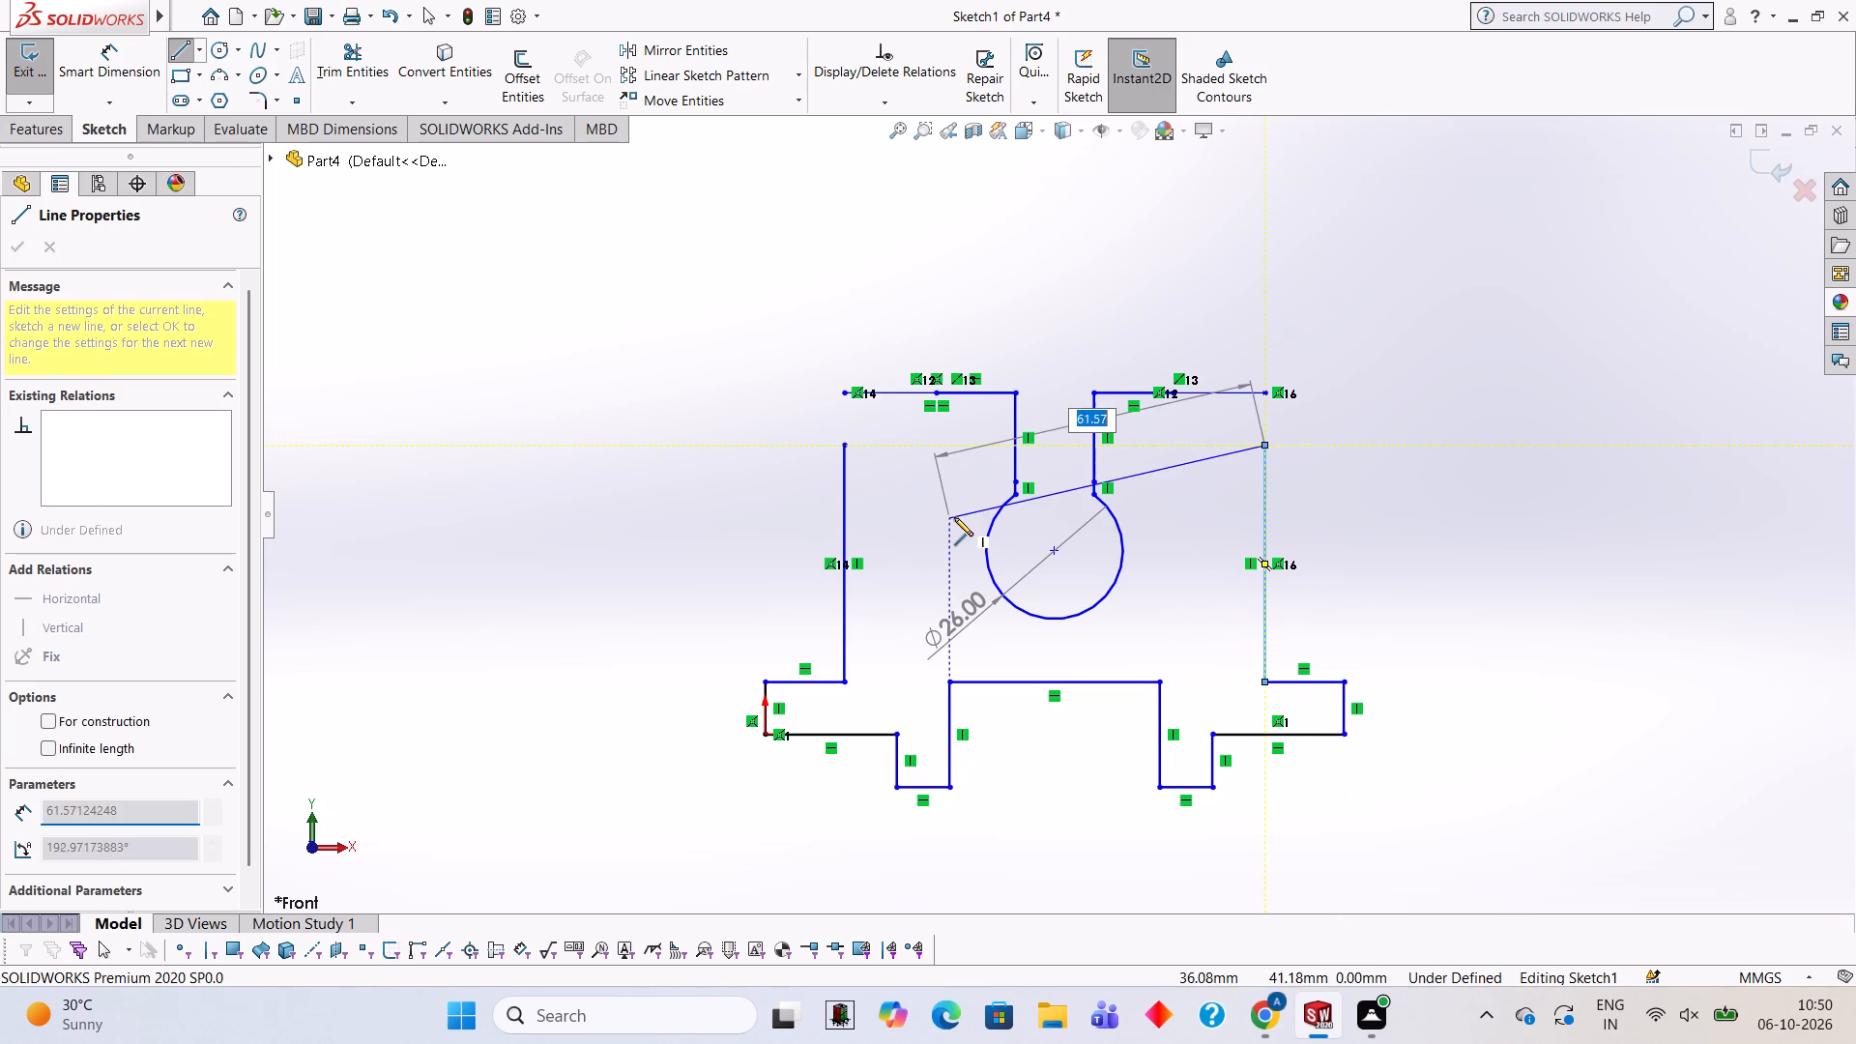
pyautogui.press('Escape')
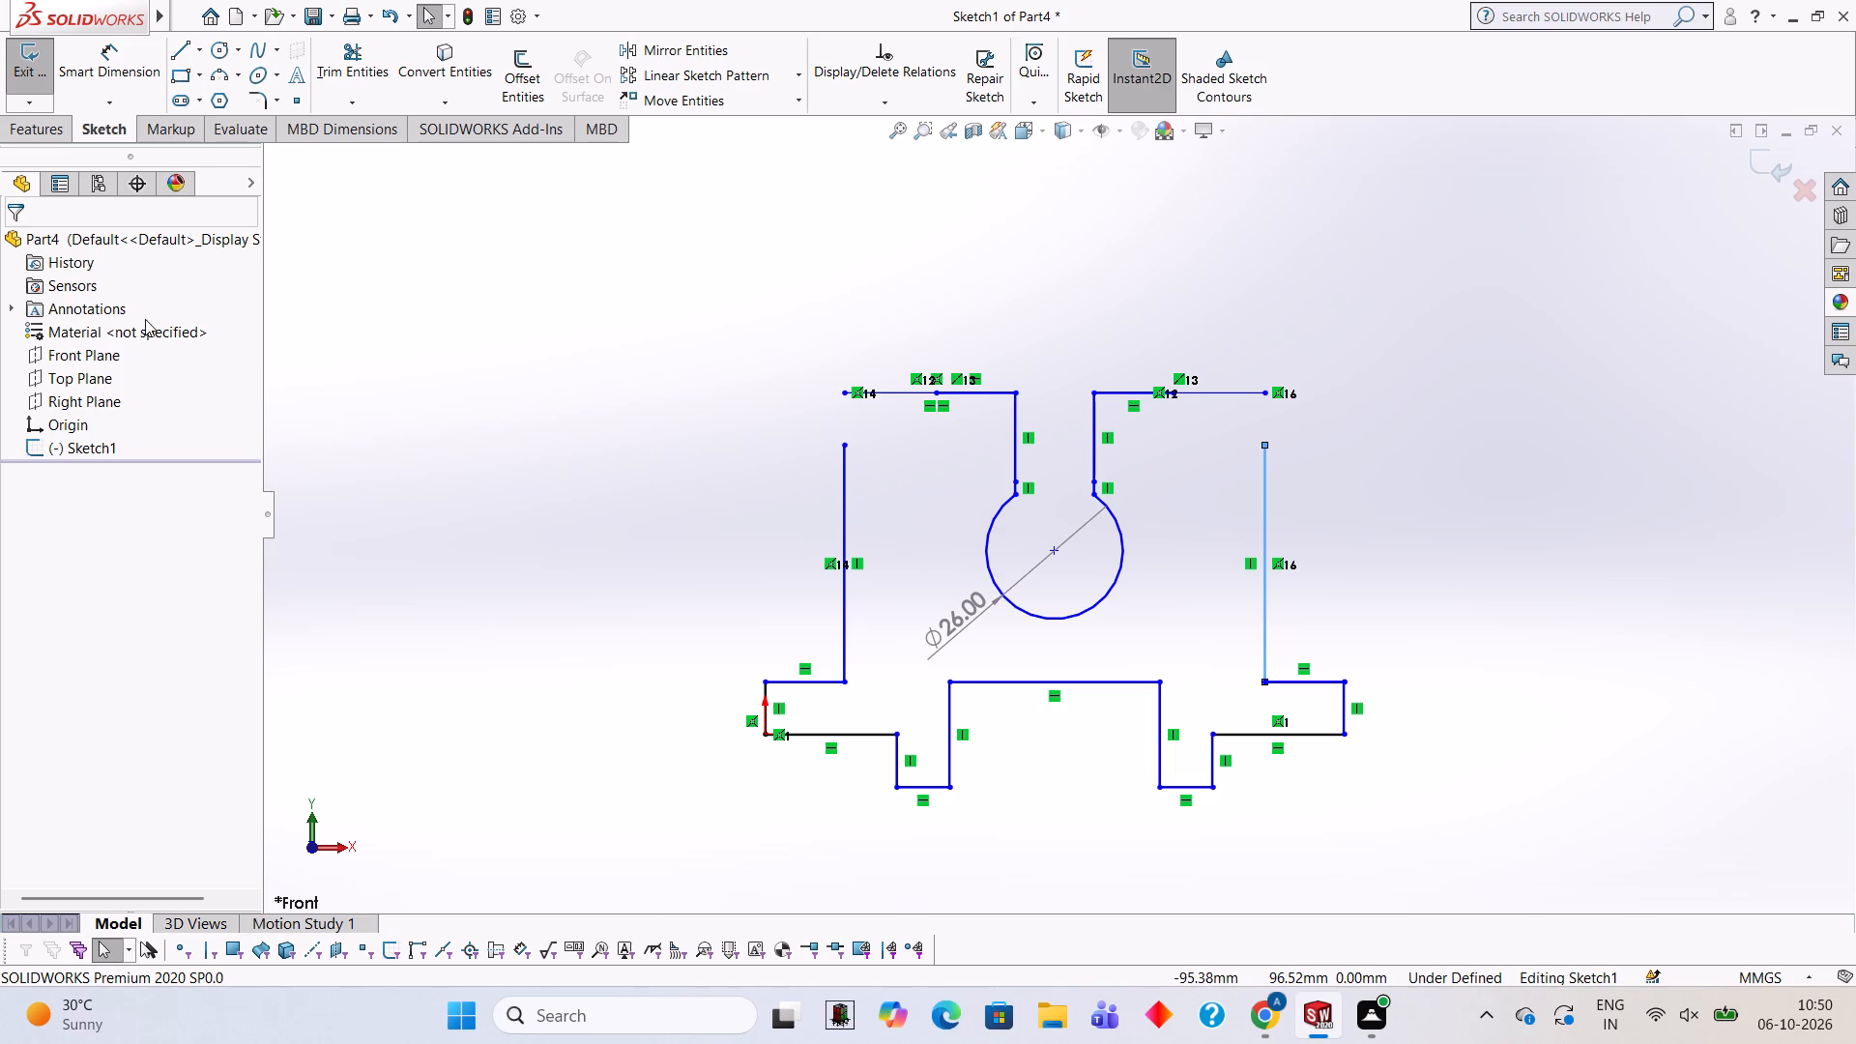
# Check the distance between the upper ends of the left and right vertical lines, without placing a dimension.
pyautogui.click(132, 51)
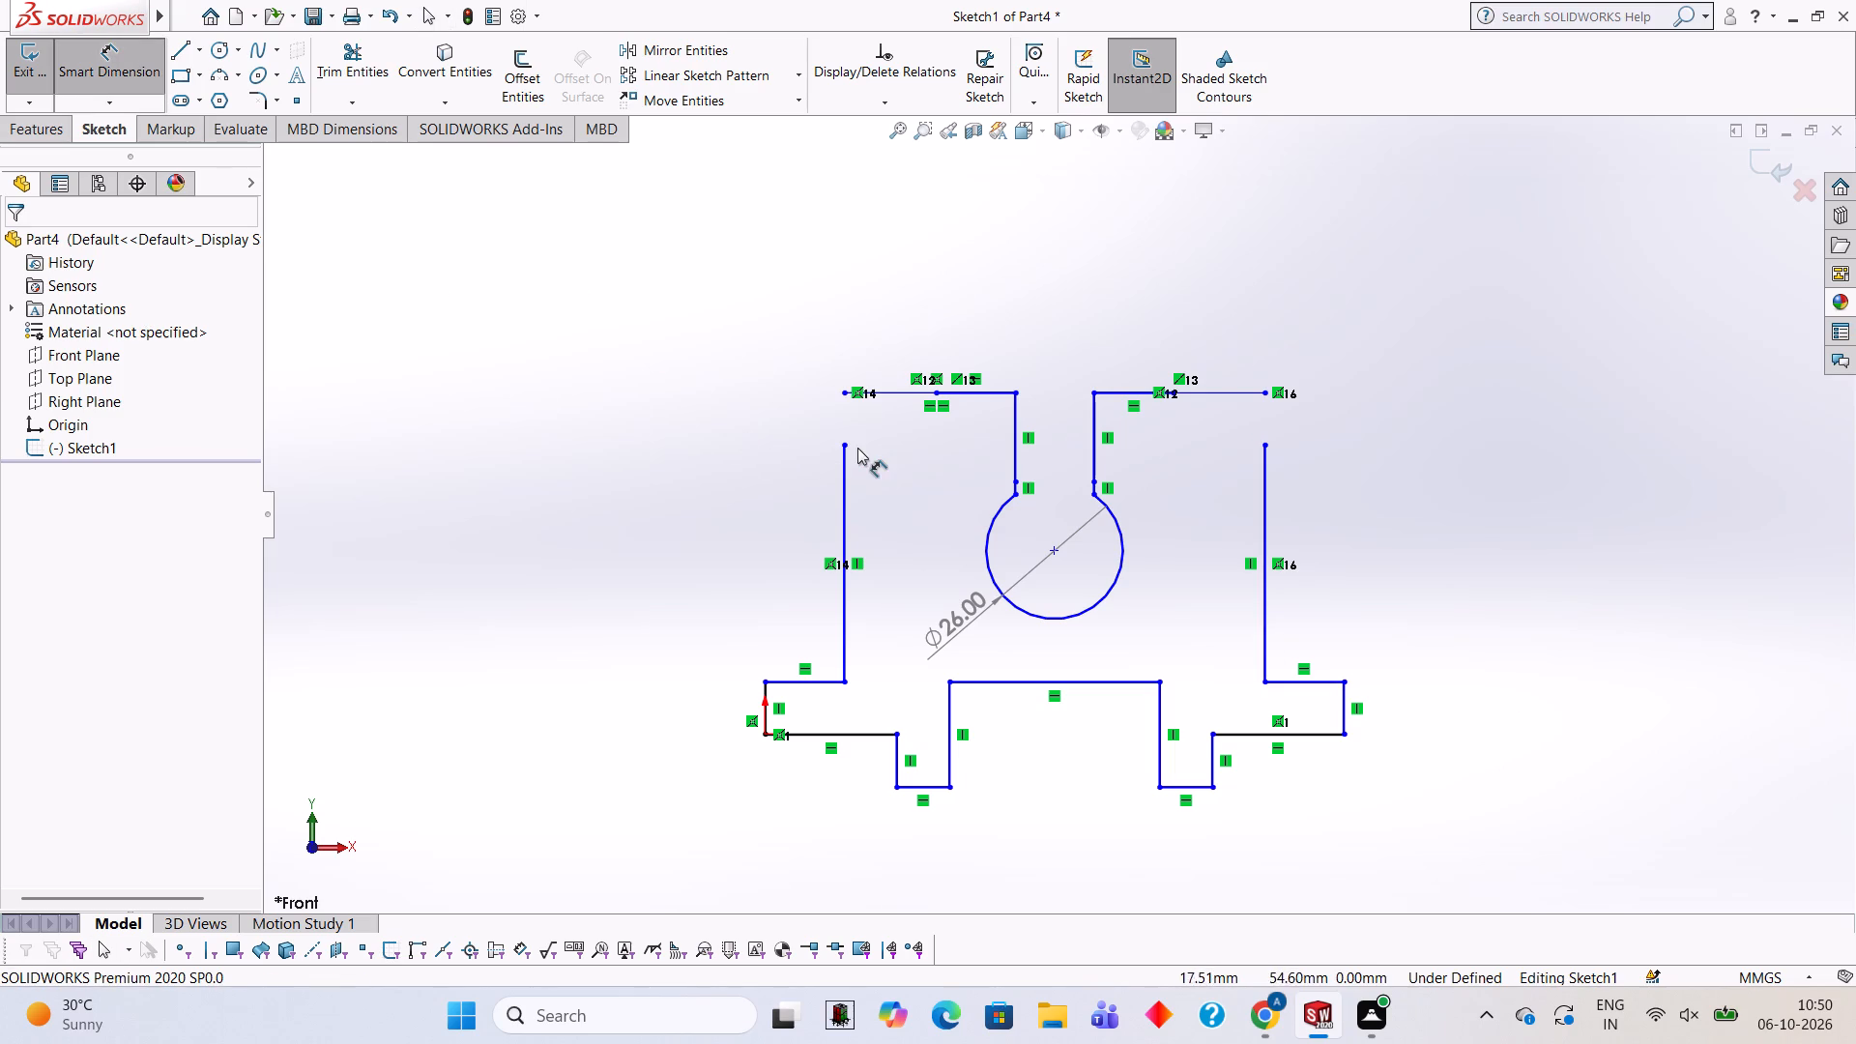
pyautogui.click(846, 441)
pyautogui.click(1265, 448)
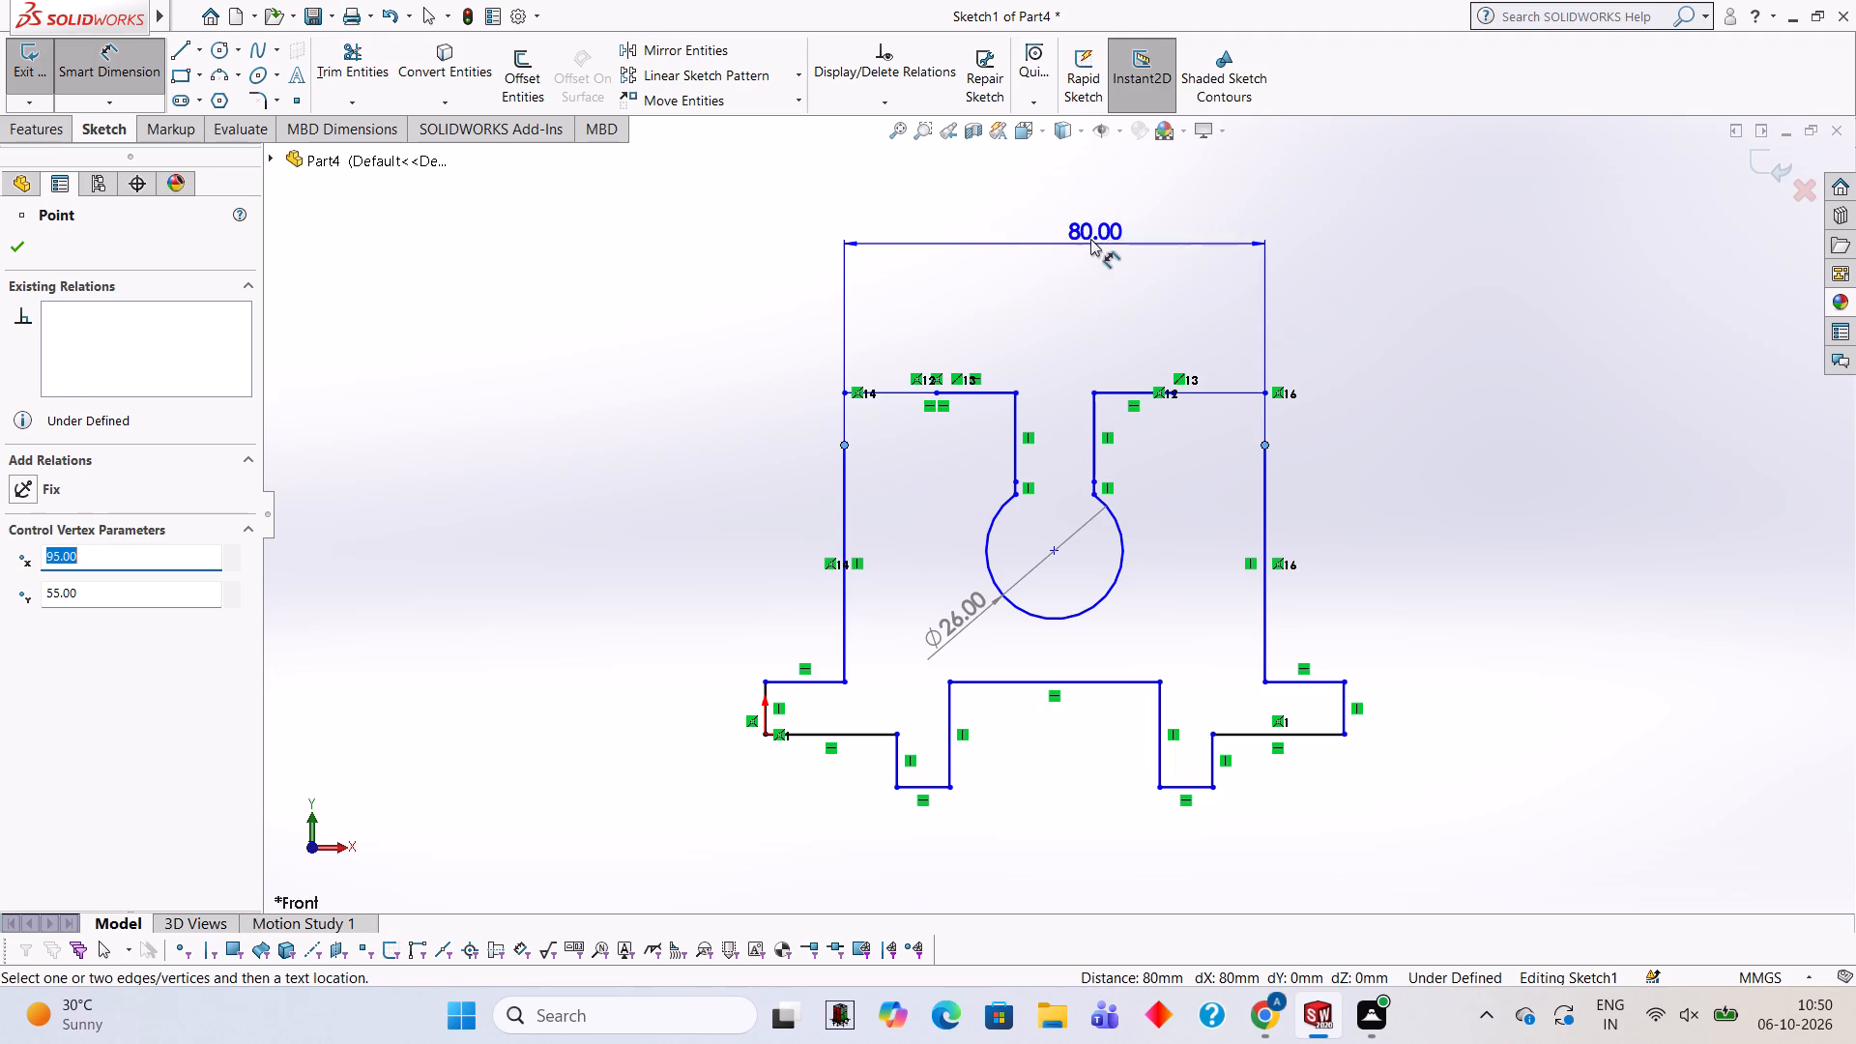
pyautogui.press('Escape')
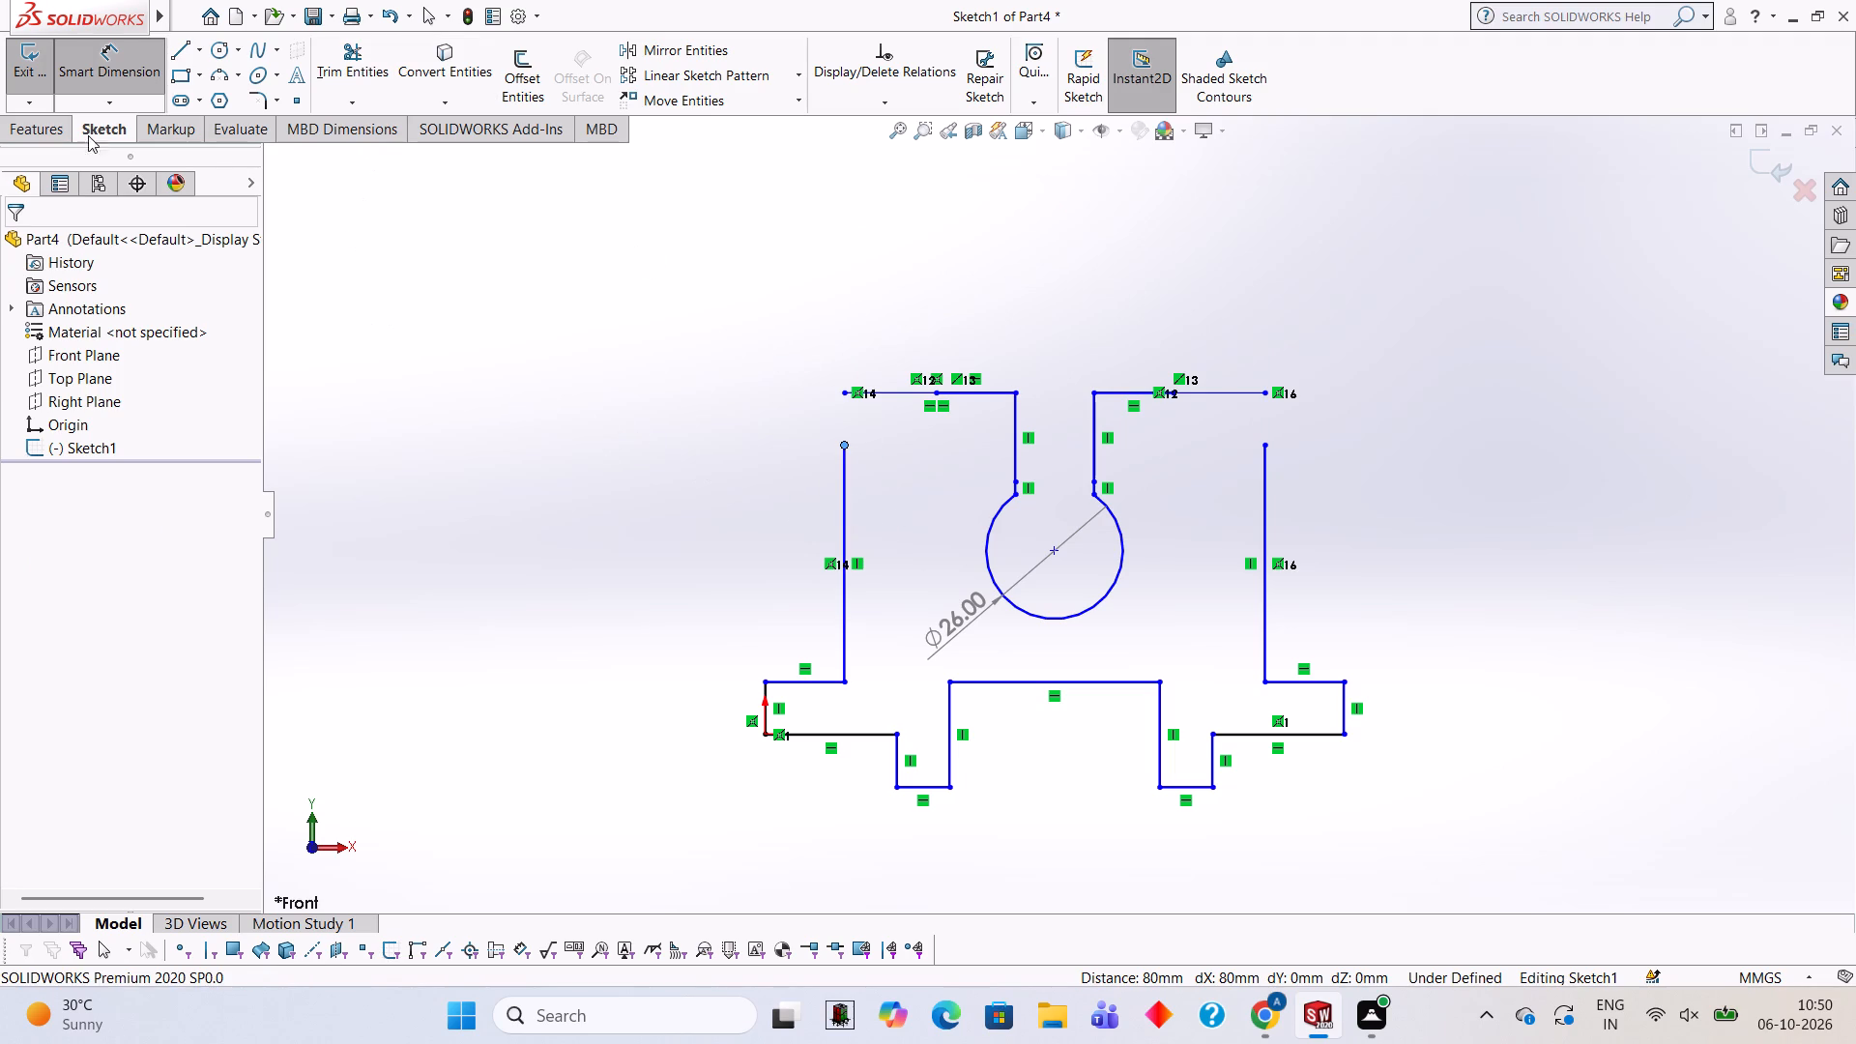
pyautogui.press('Escape')
# Sketch a 15 mm horizontal line from the left vertical line's upper end toward the neck.
pyautogui.click(842, 443)
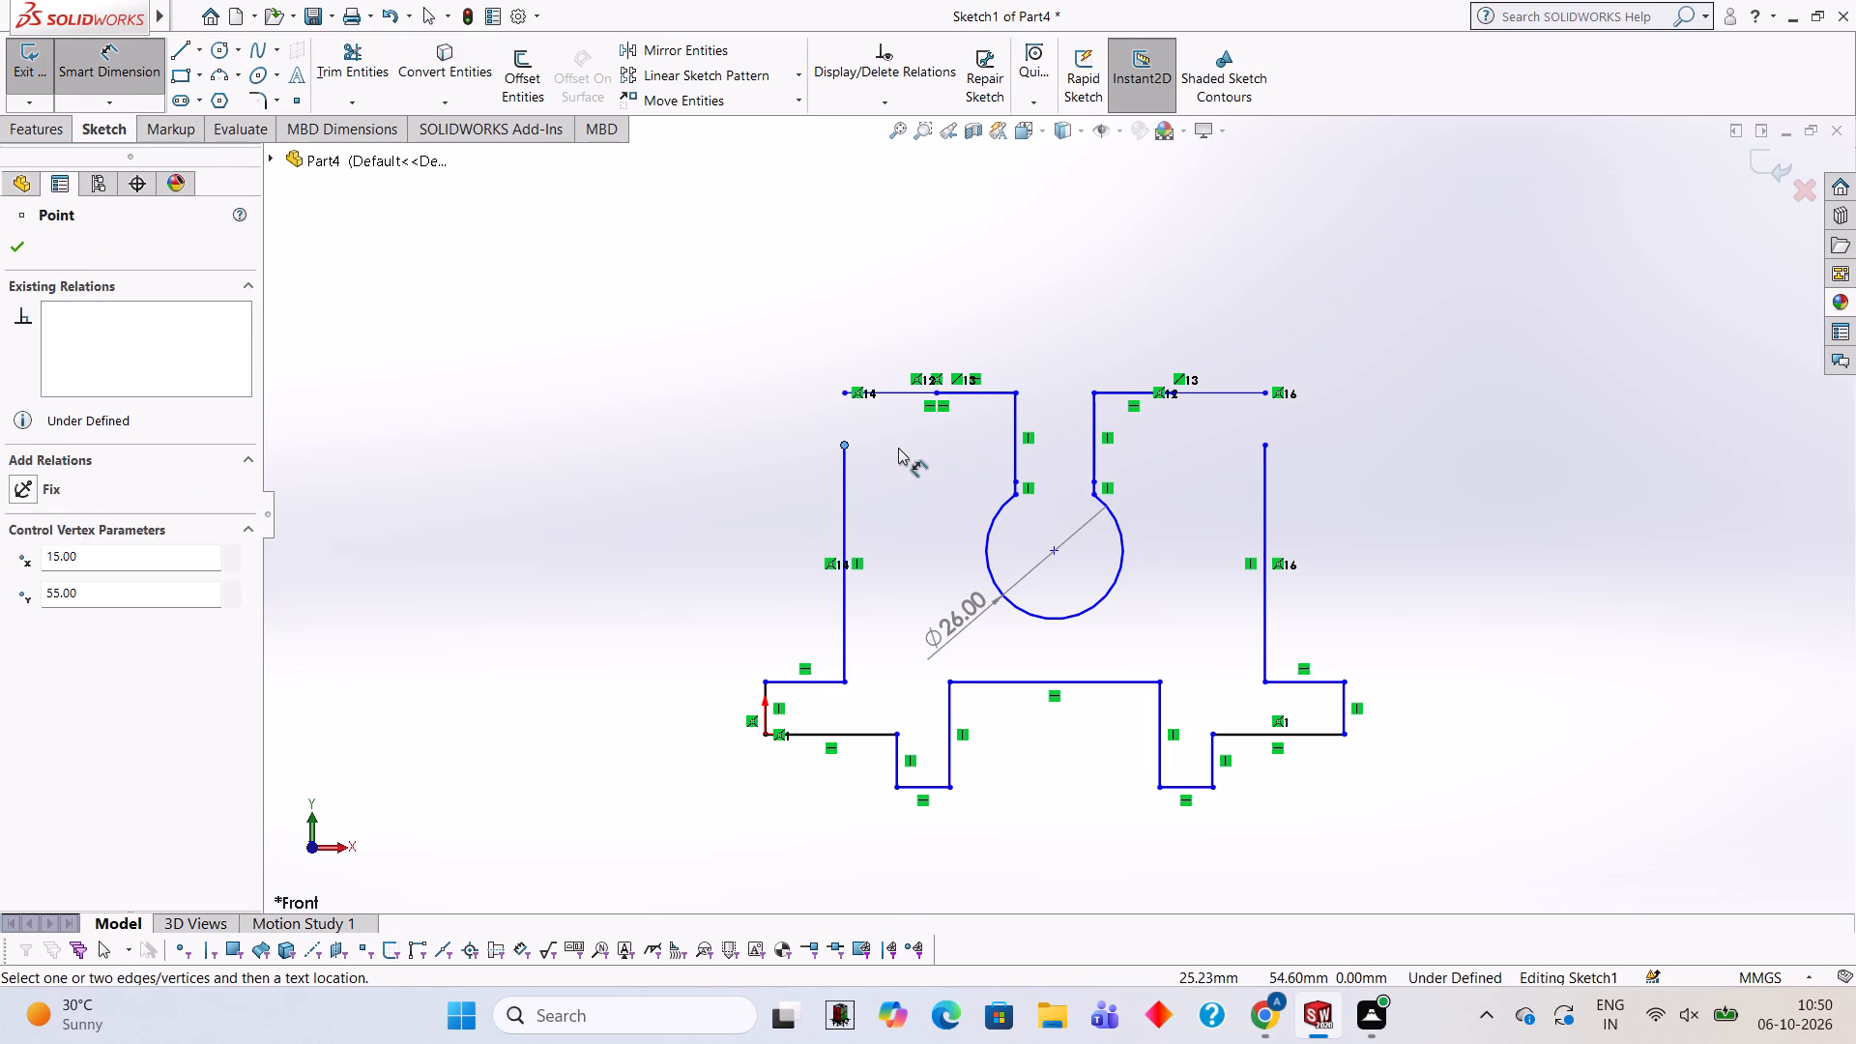
pyautogui.click(188, 50)
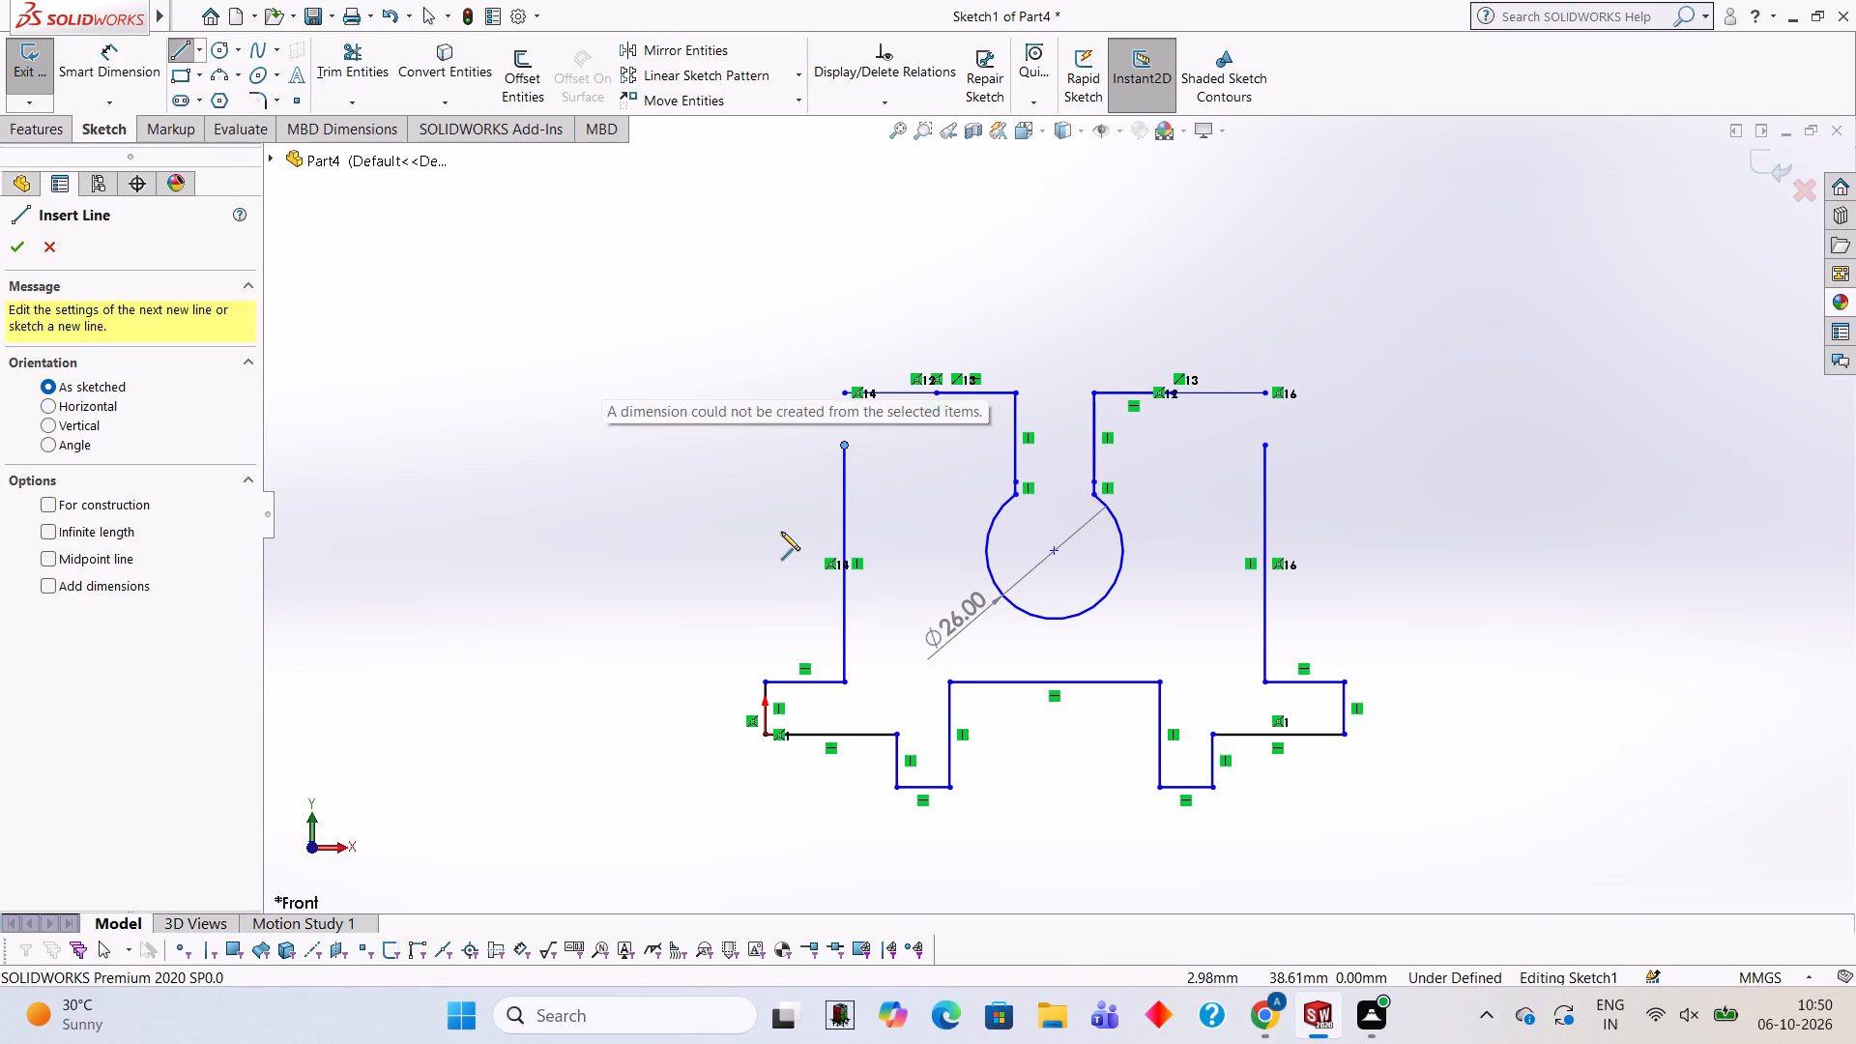
pyautogui.click(845, 446)
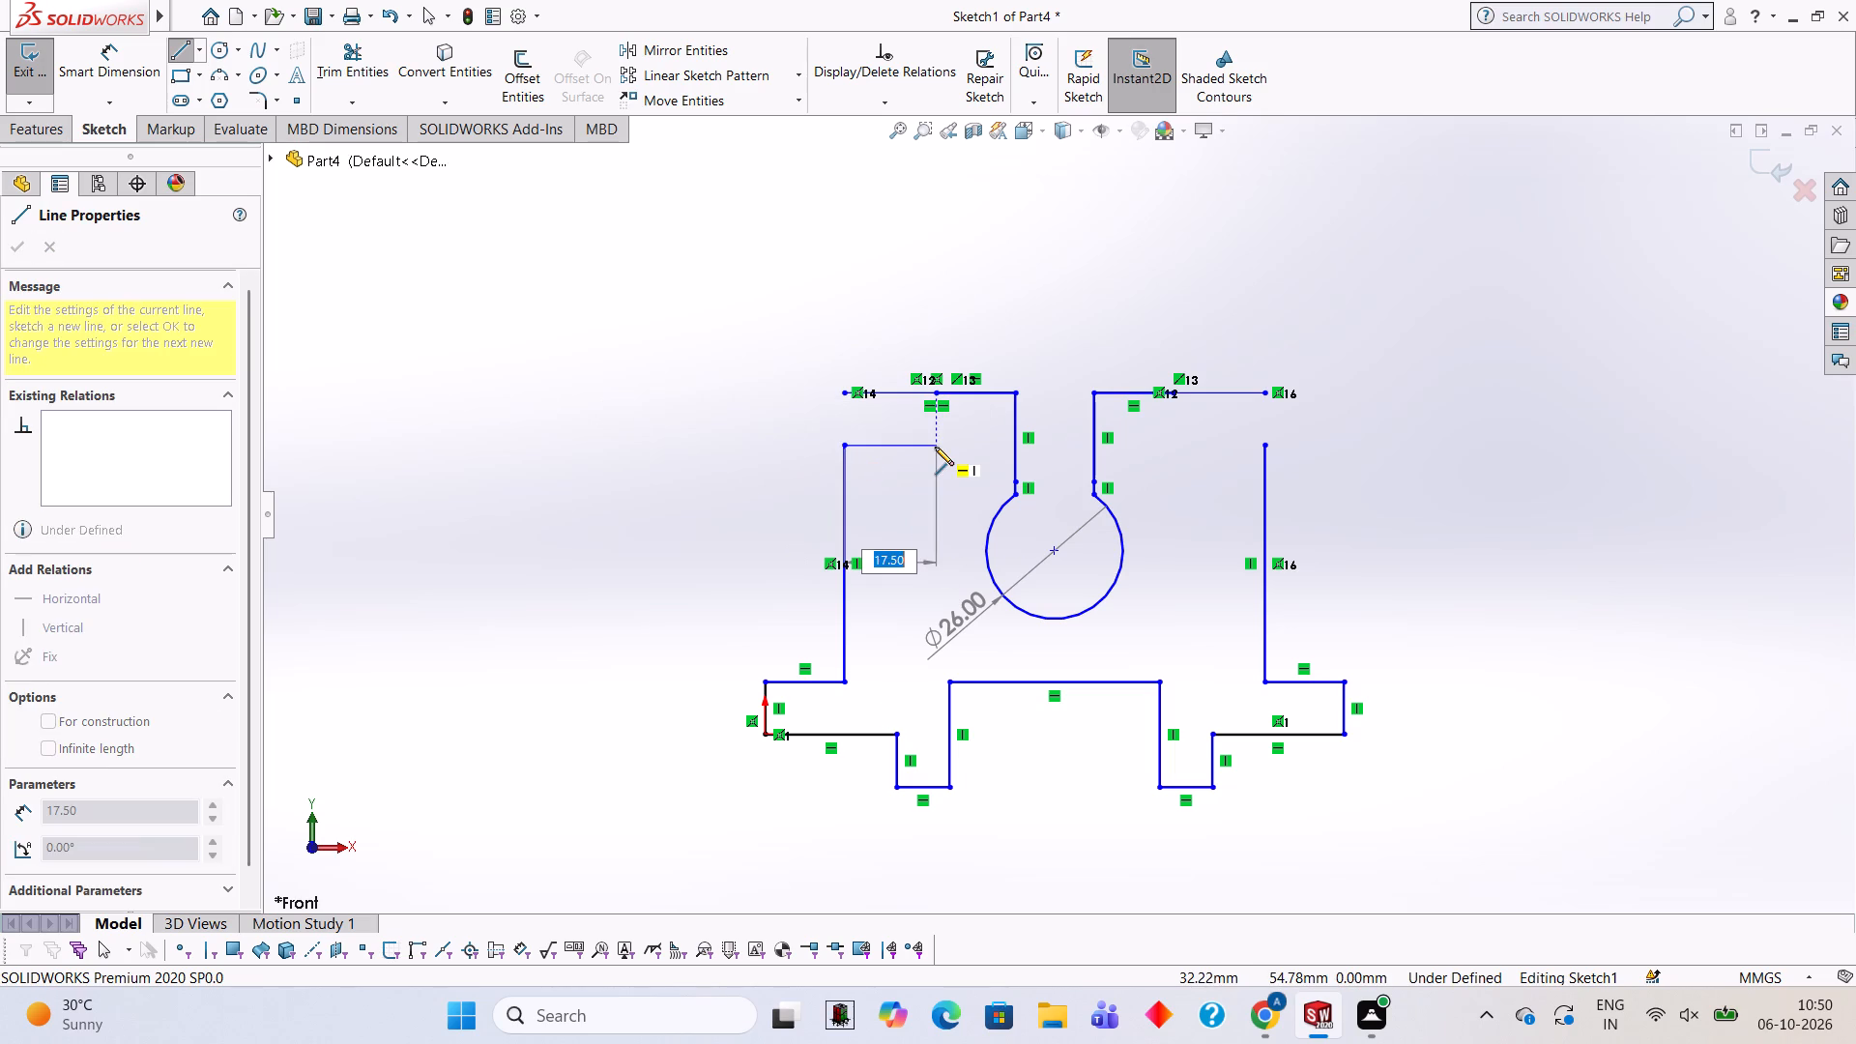
pyautogui.write('15')
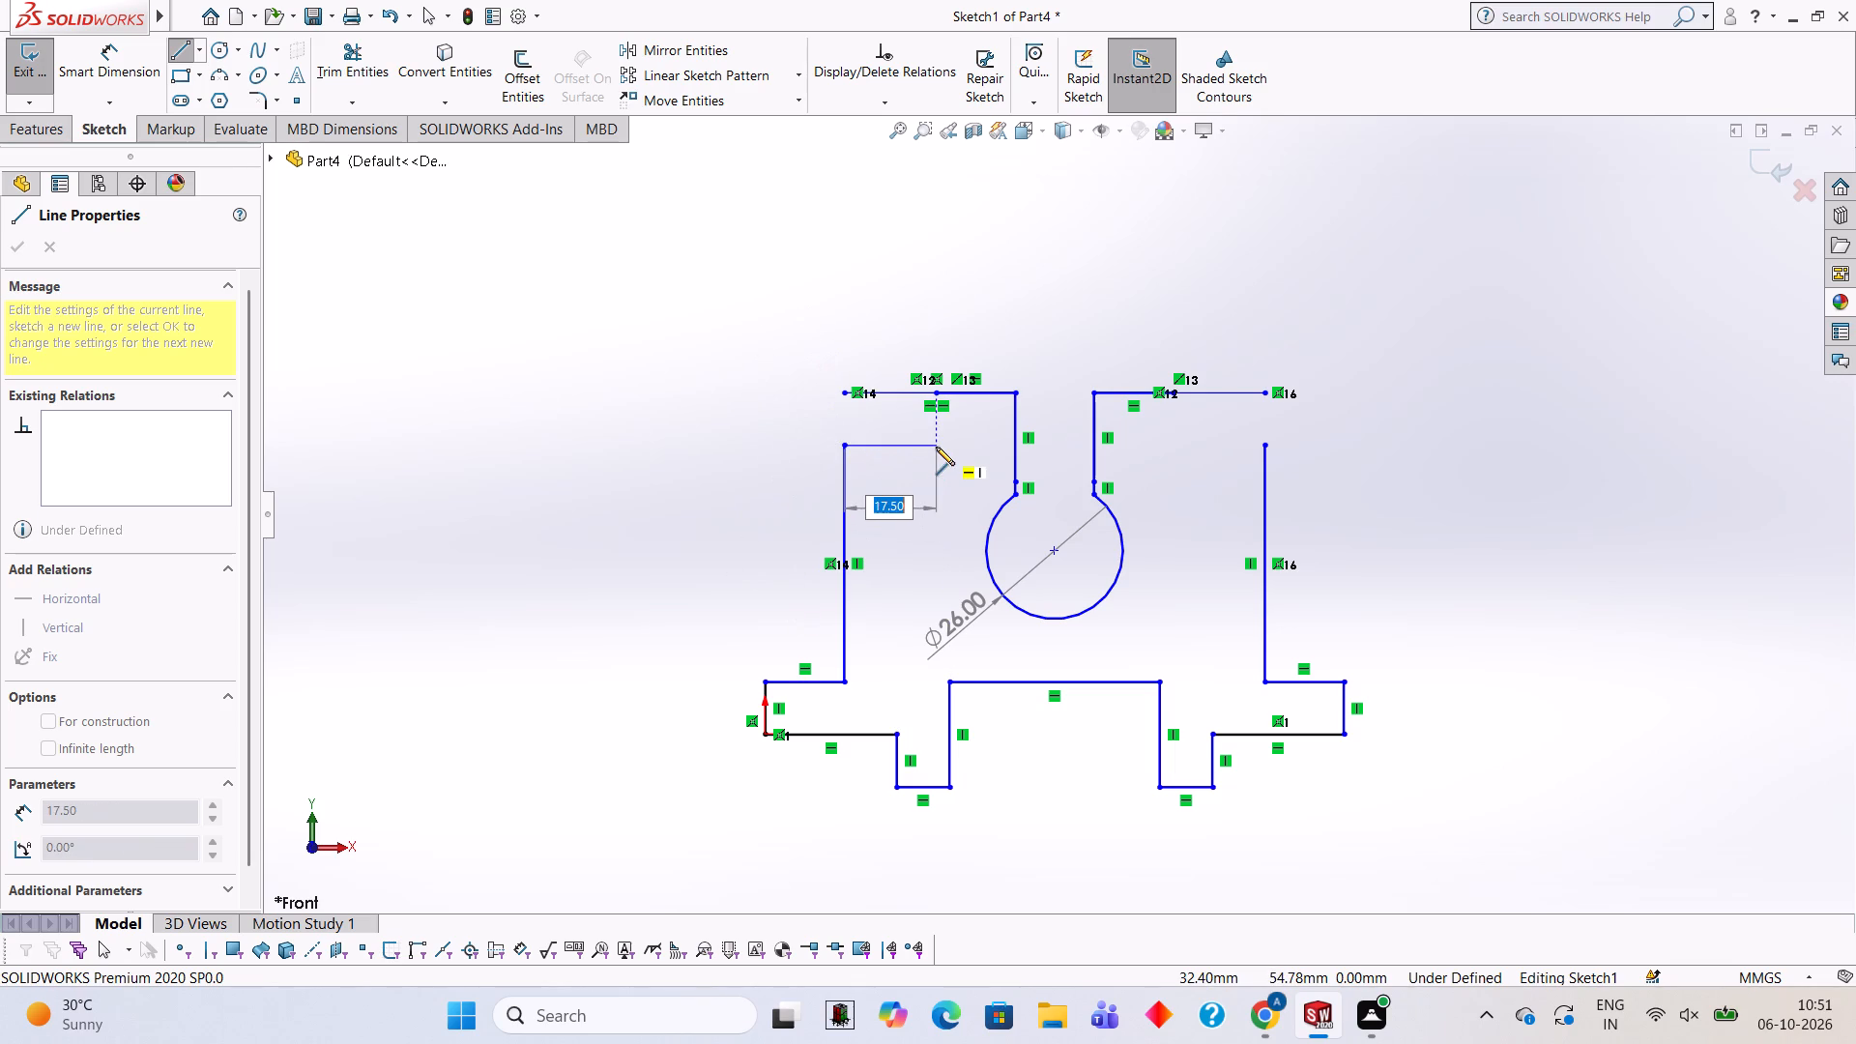
pyautogui.write('15')
pyautogui.press('Return')
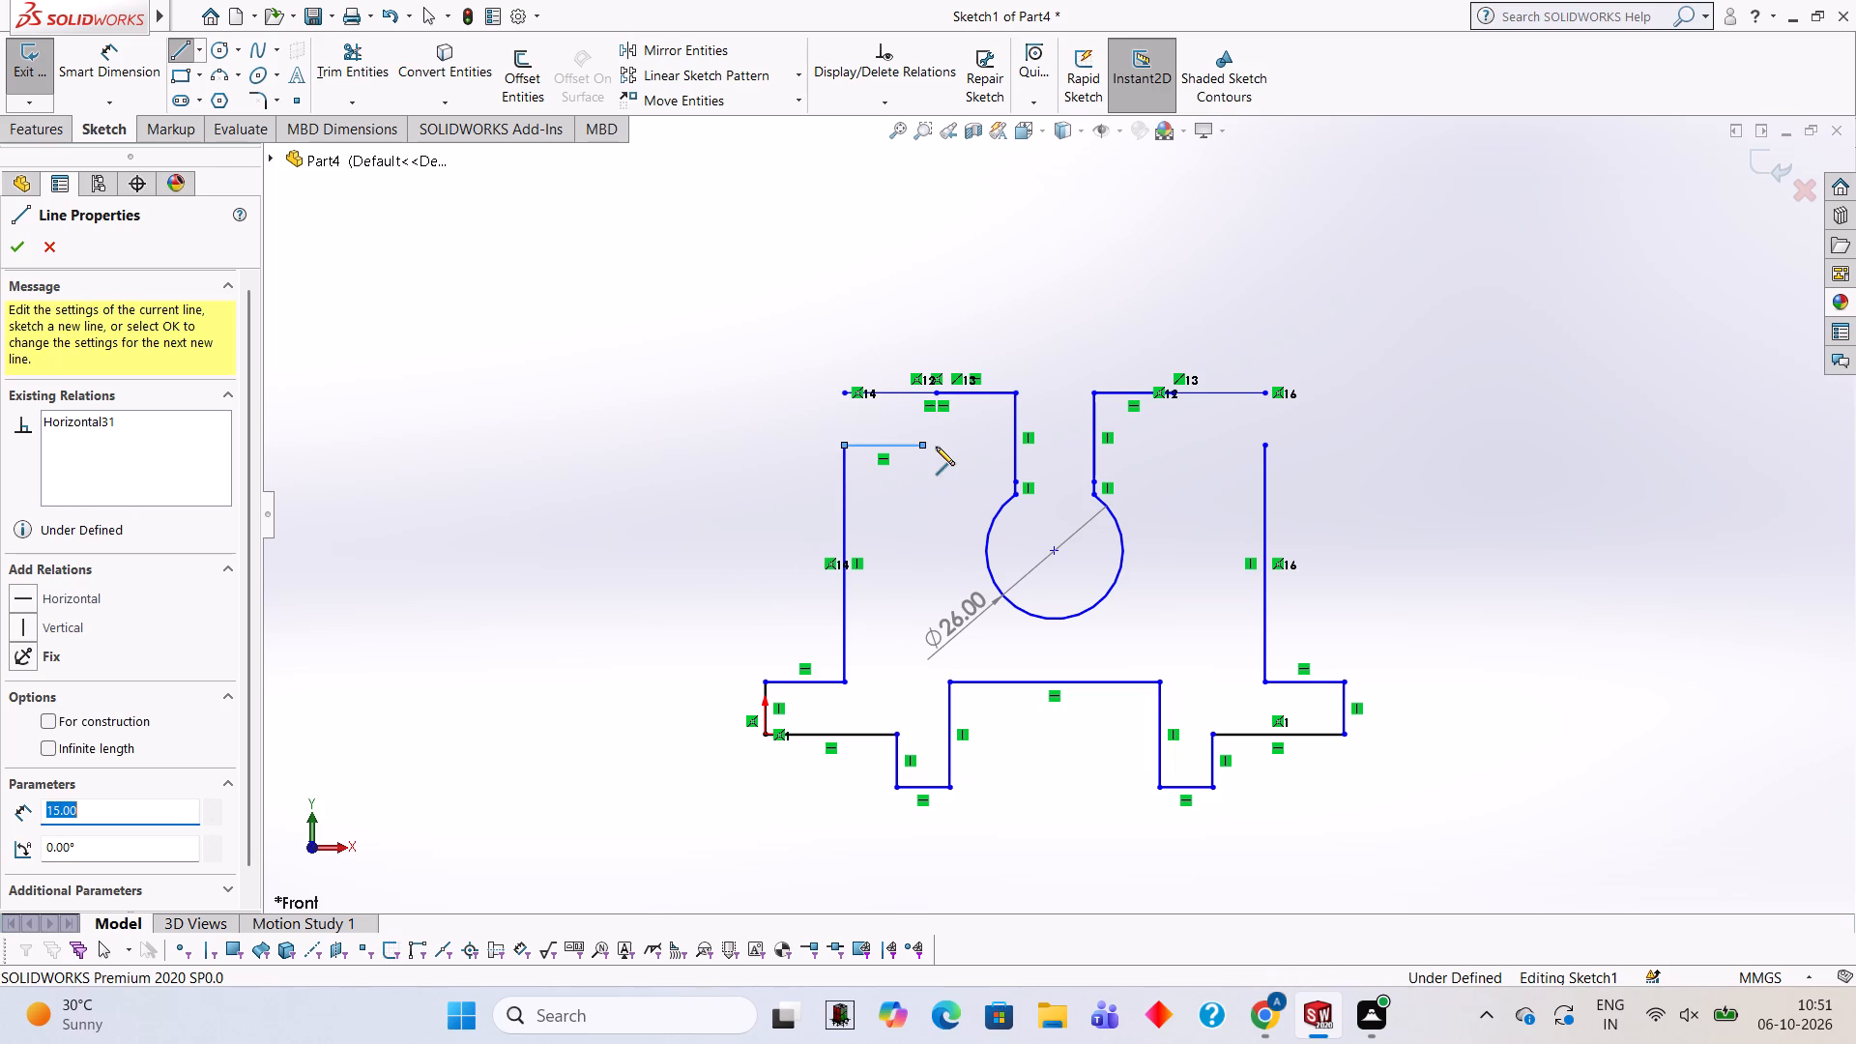
pyautogui.press('Escape')
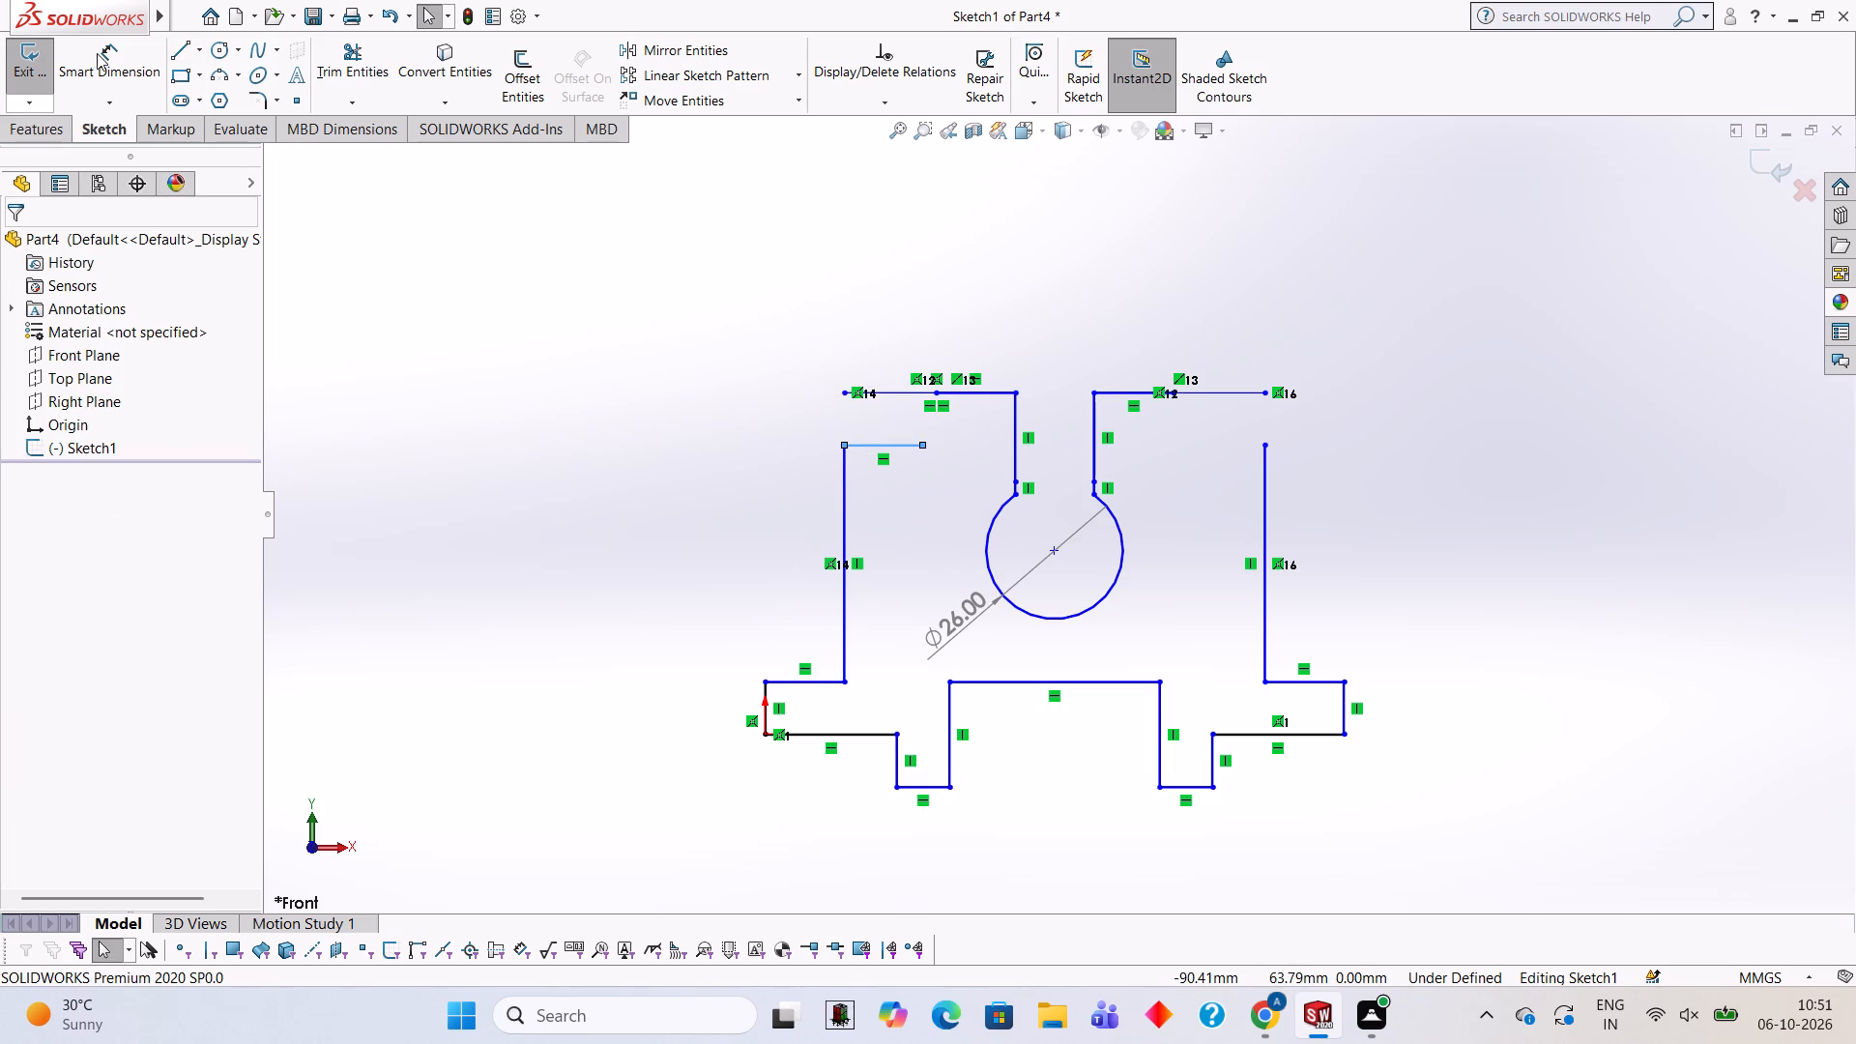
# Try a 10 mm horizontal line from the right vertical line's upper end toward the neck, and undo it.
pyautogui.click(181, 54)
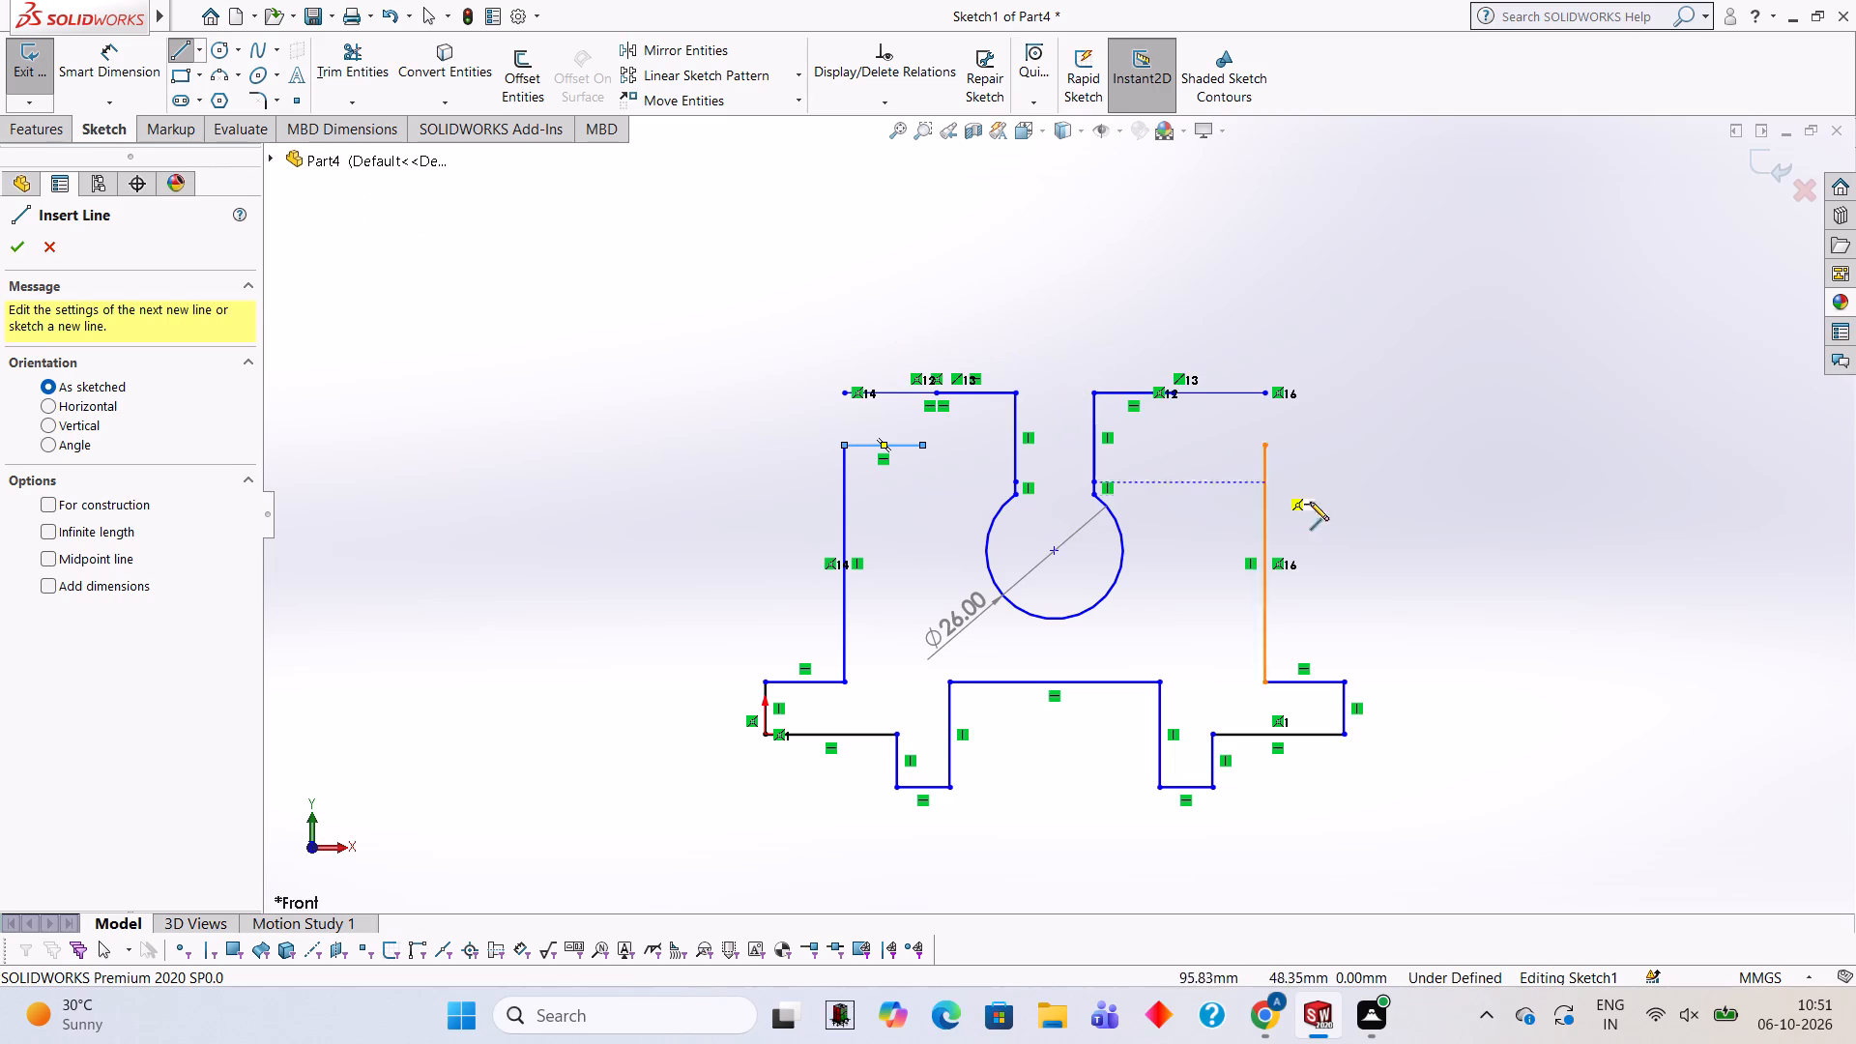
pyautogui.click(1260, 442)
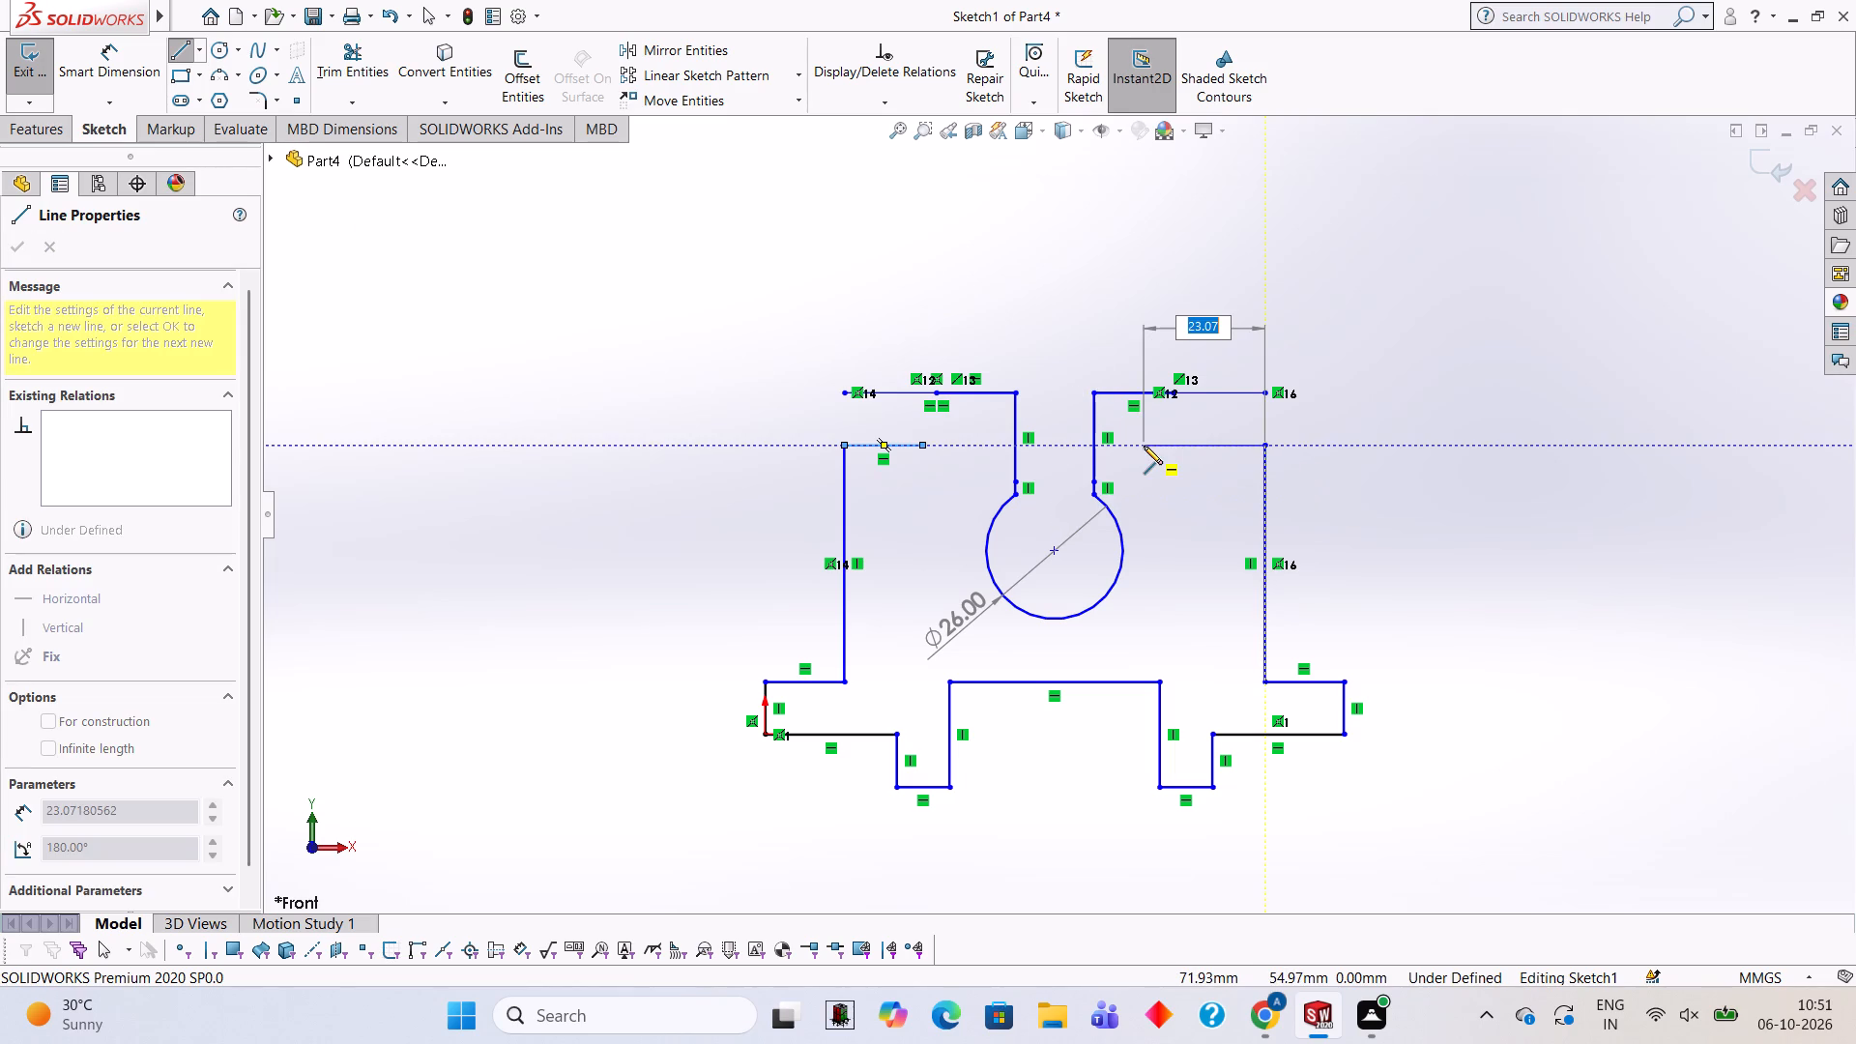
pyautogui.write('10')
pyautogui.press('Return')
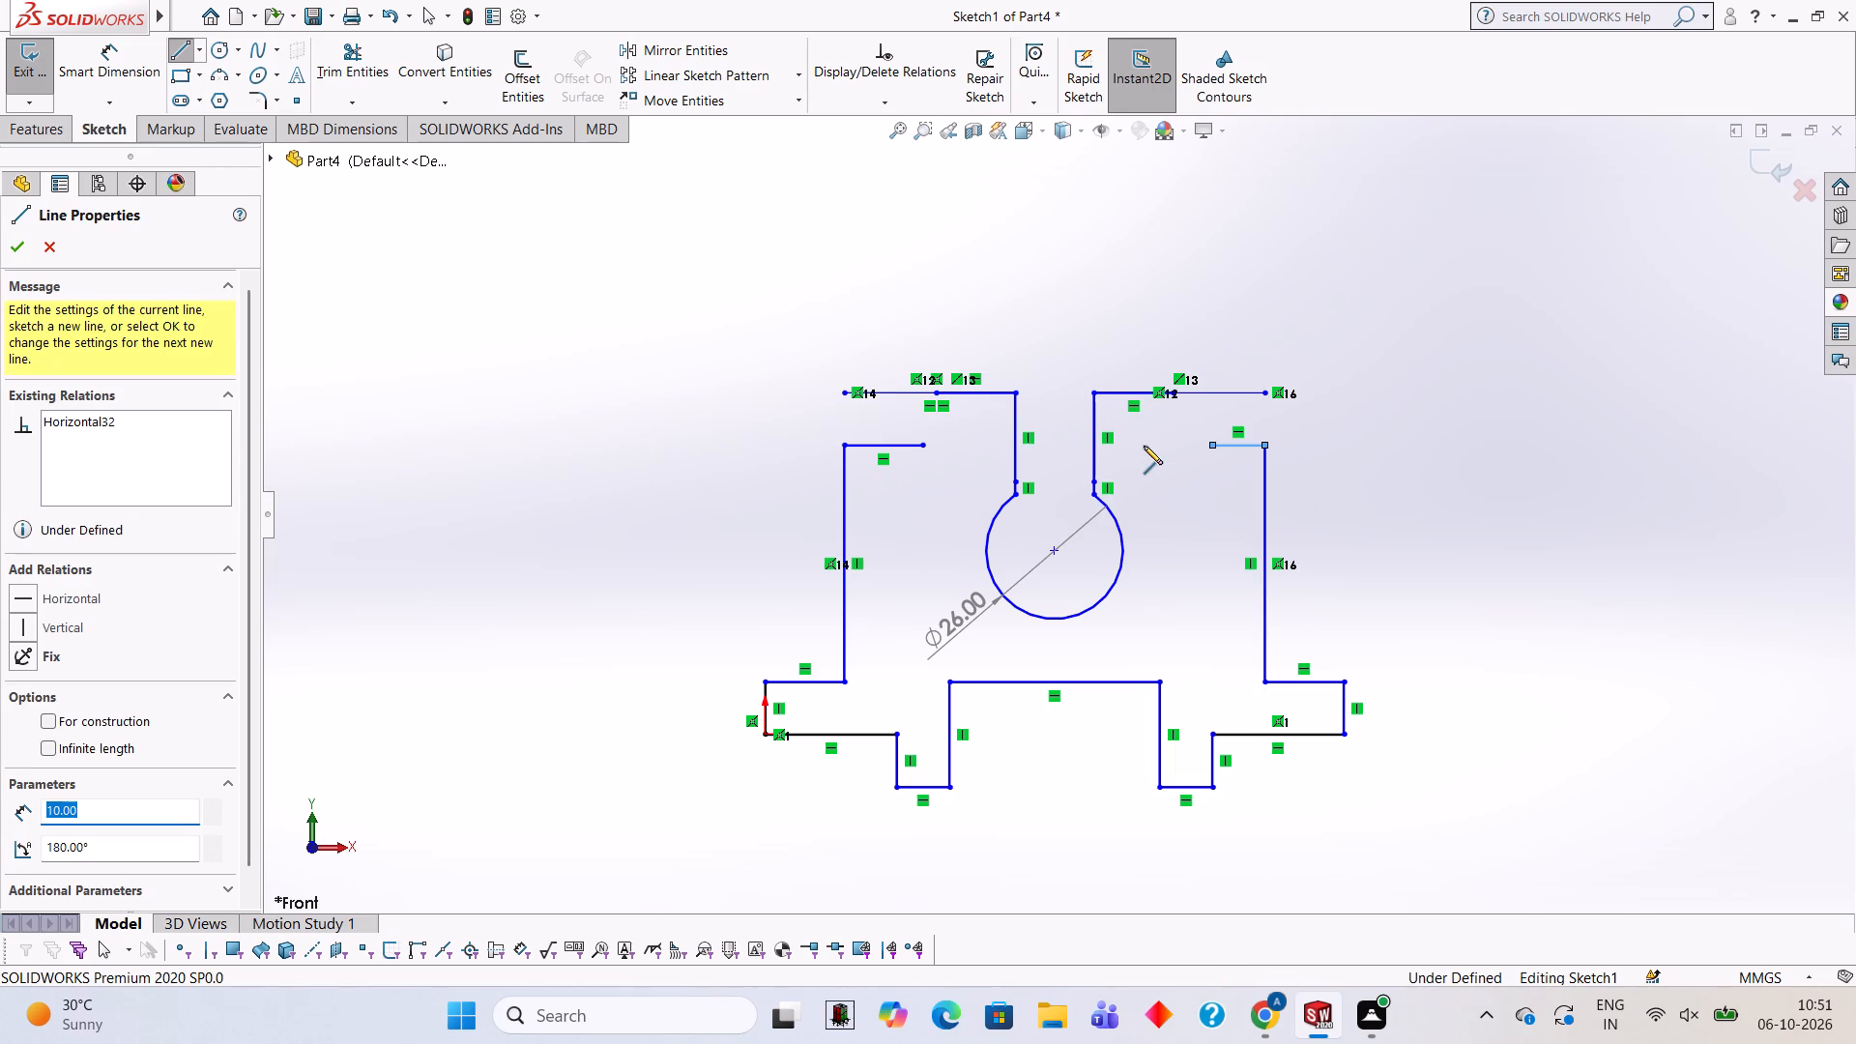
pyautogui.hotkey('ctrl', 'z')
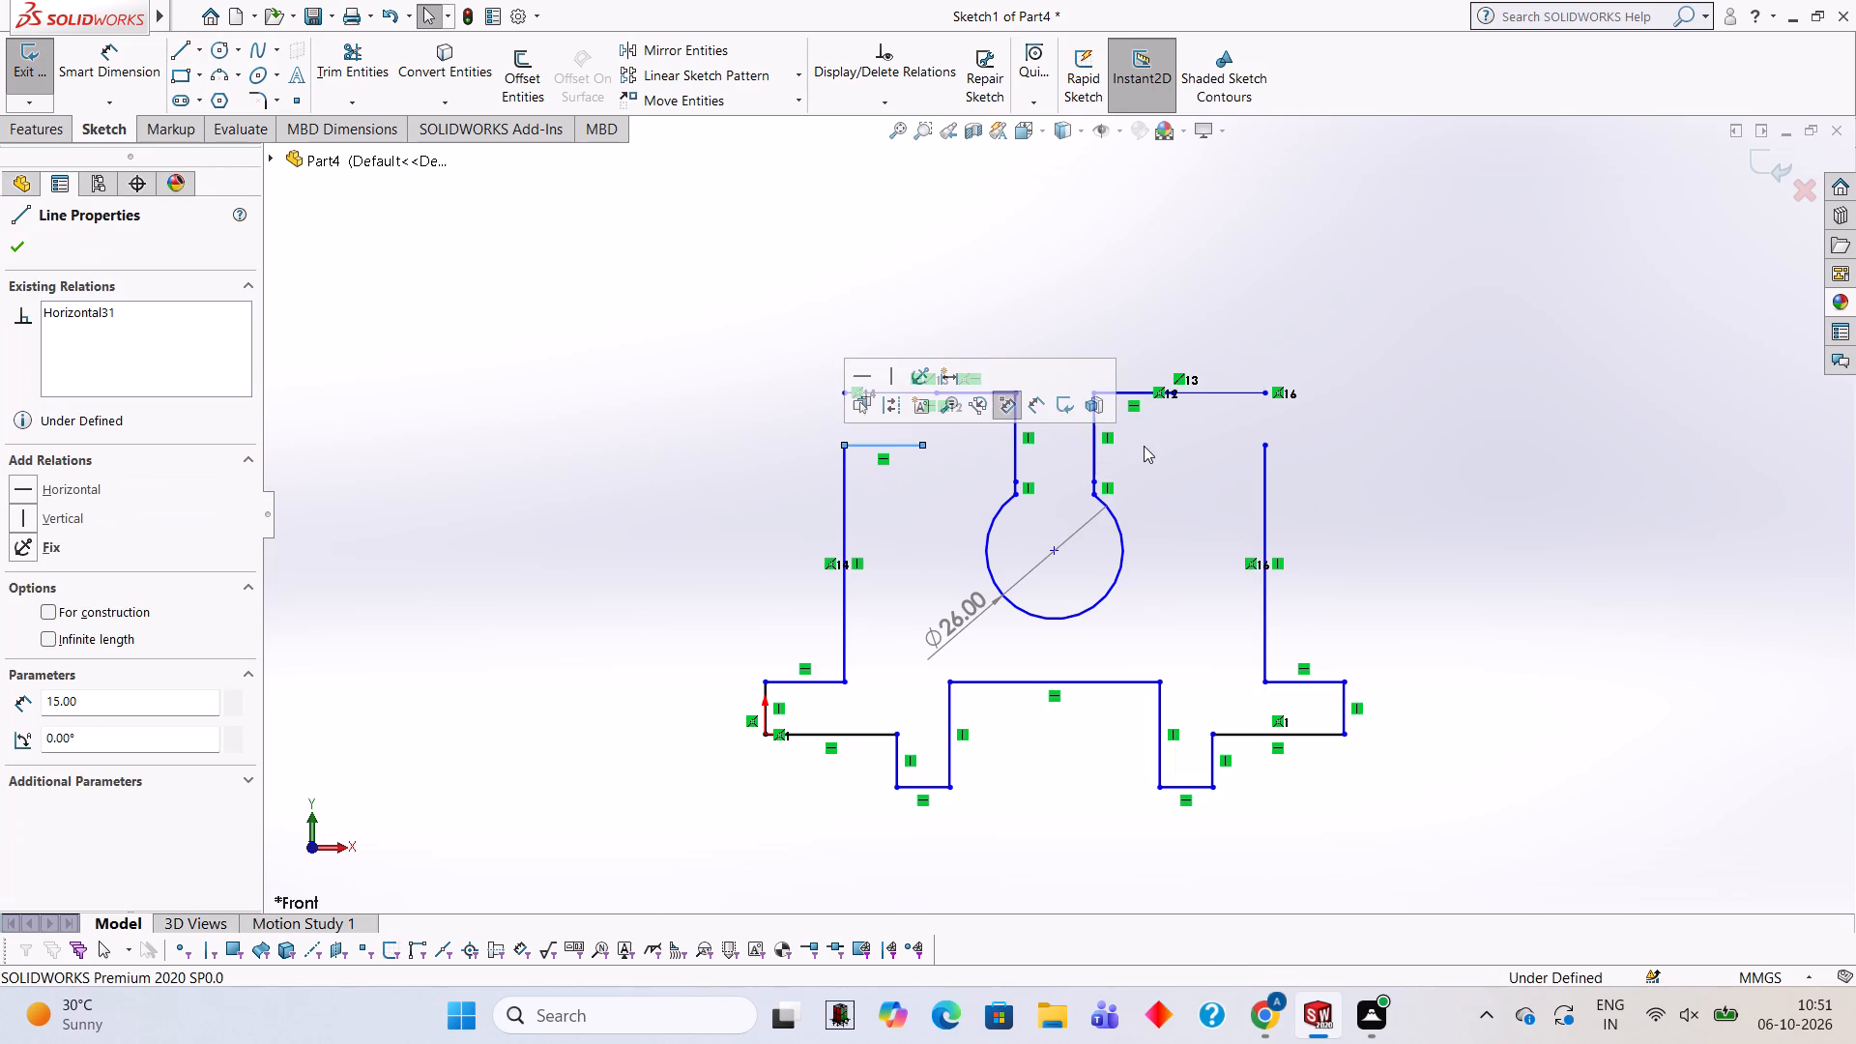
# Sketch a 15 mm horizontal line from the right vertical line's upper end toward the neck.
pyautogui.click(178, 55)
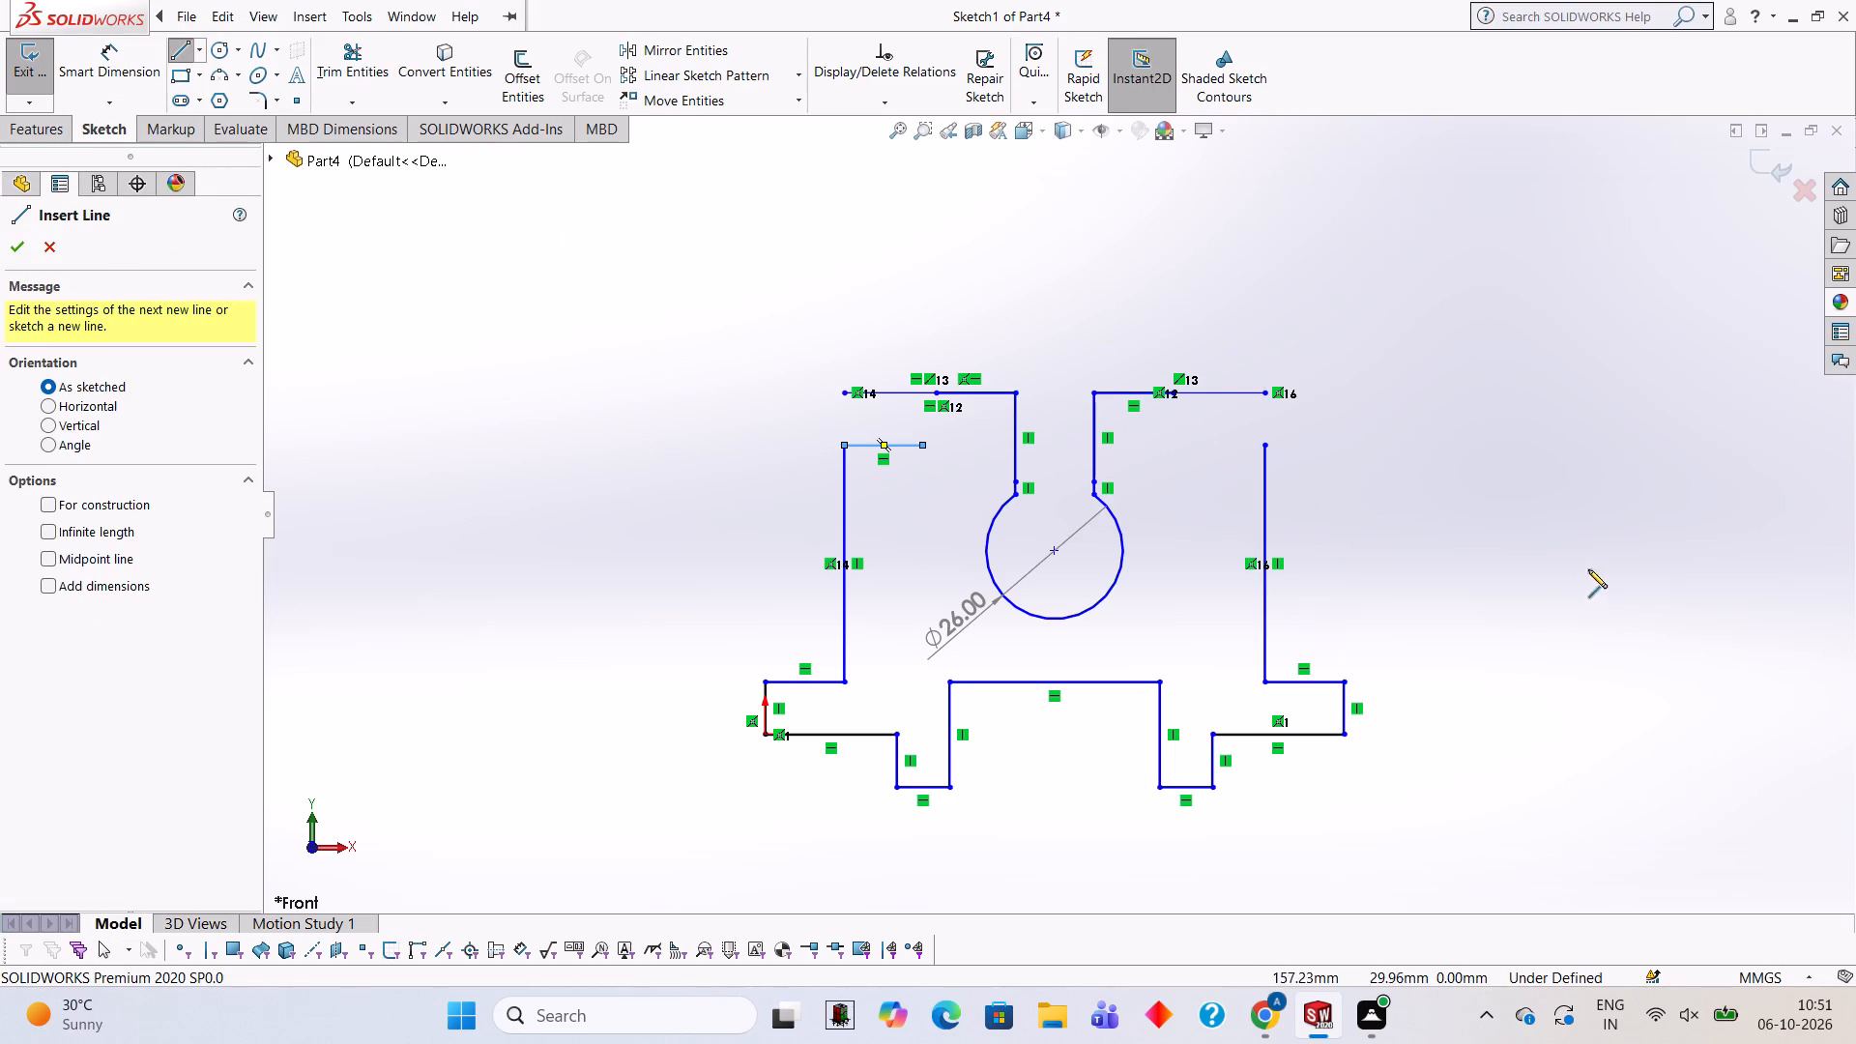
pyautogui.click(1263, 446)
pyautogui.write('15')
pyautogui.press('Return')
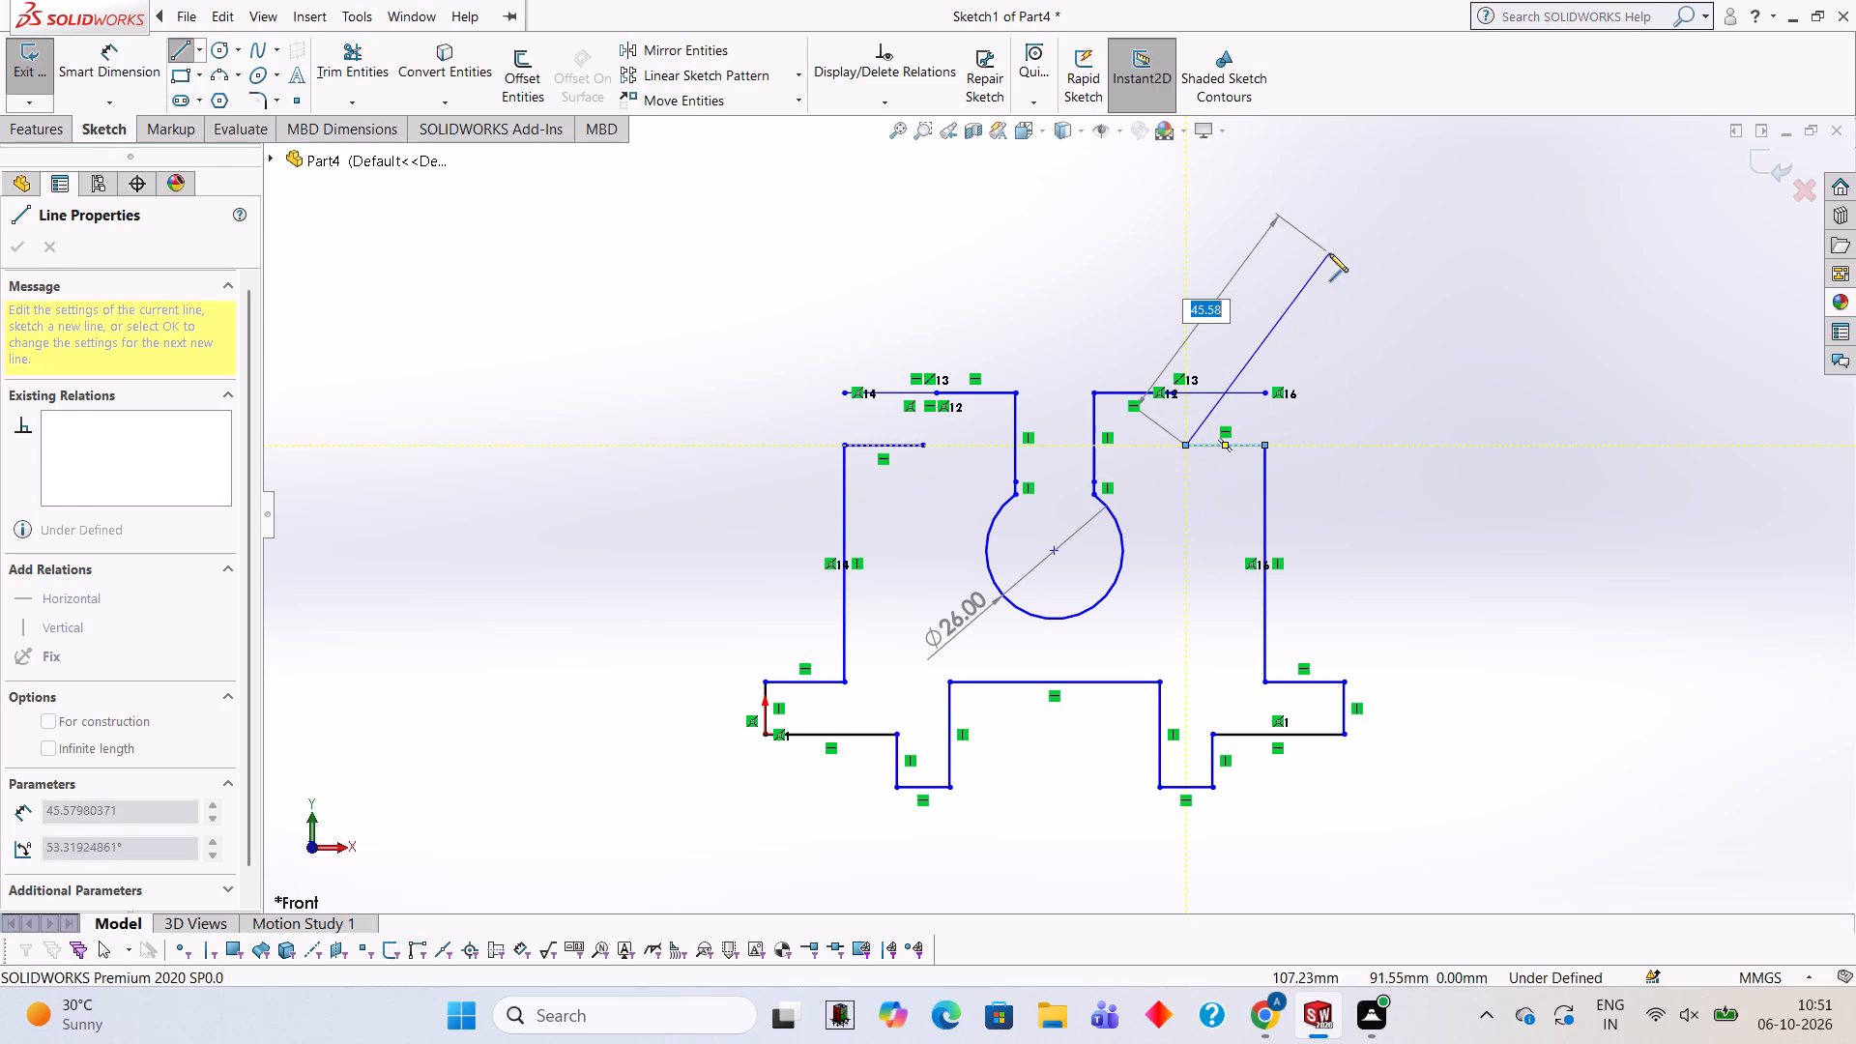
pyautogui.press('Escape')
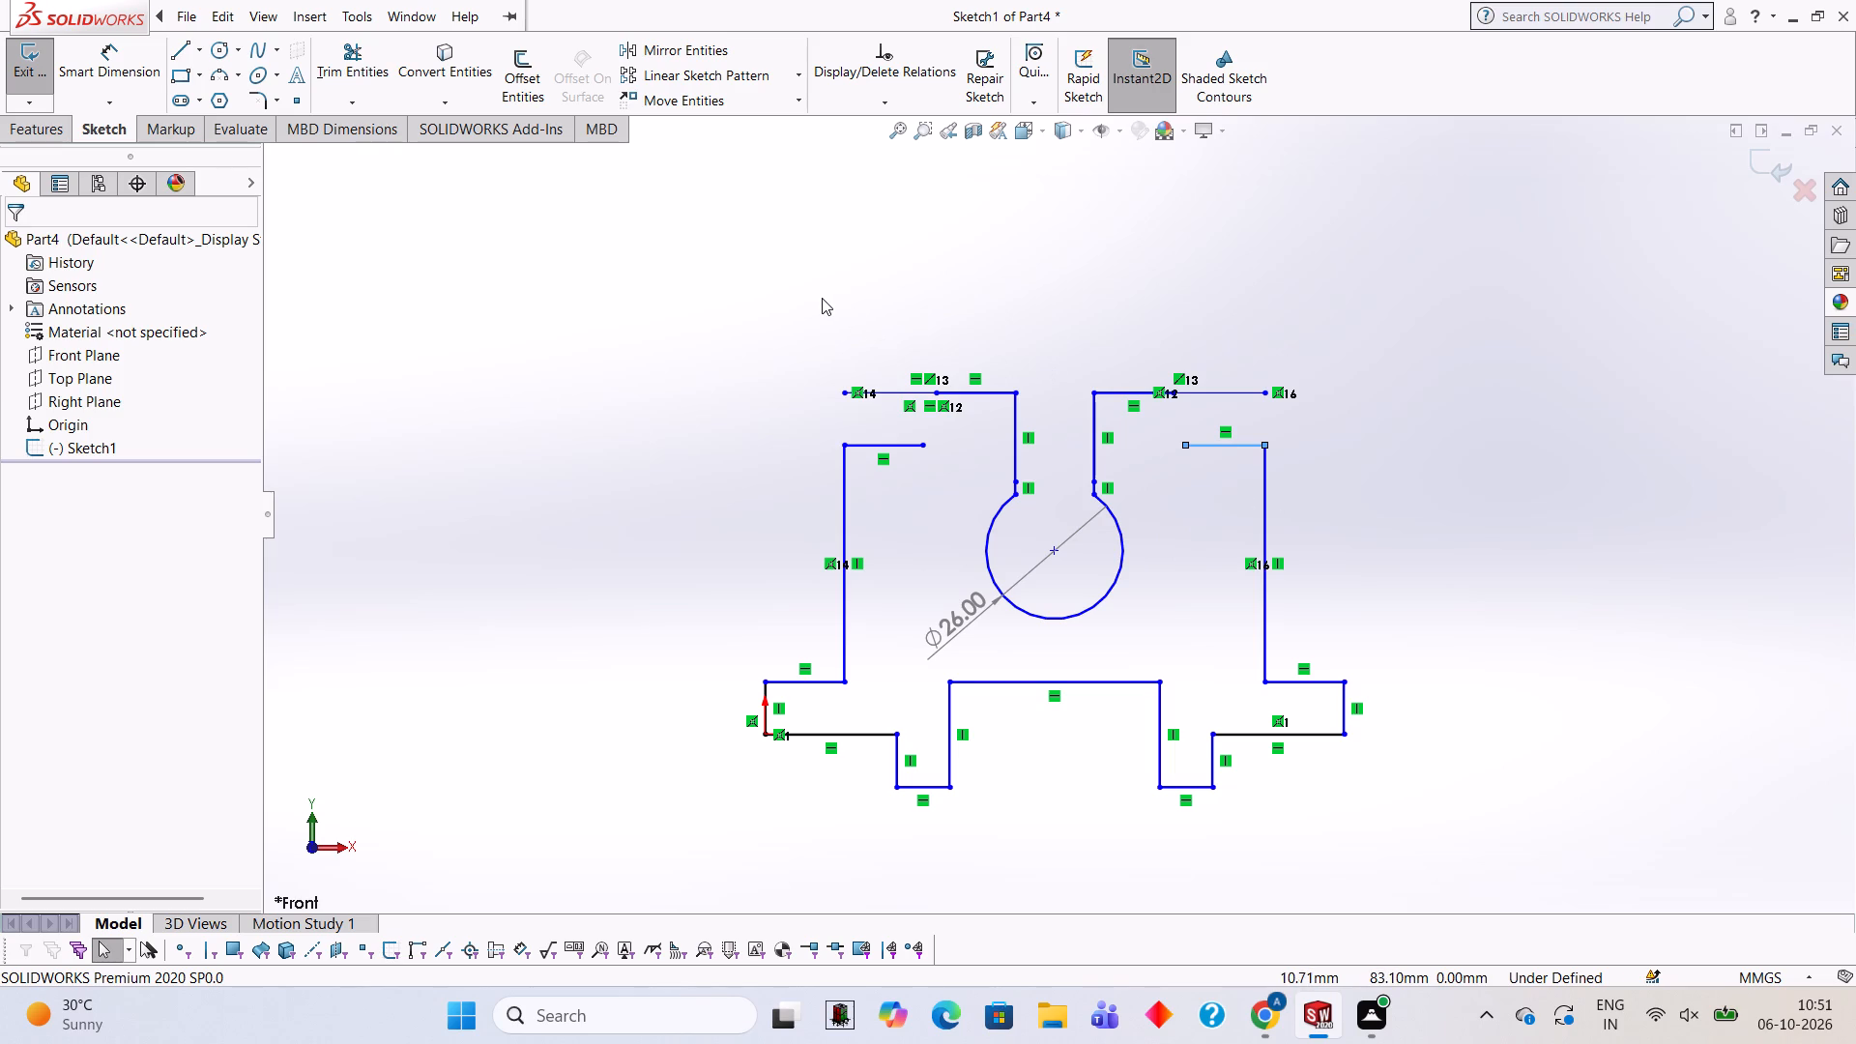
# Dimension the neck's width between its two vertical lines, accepting 15 mm.
pyautogui.click(70, 69)
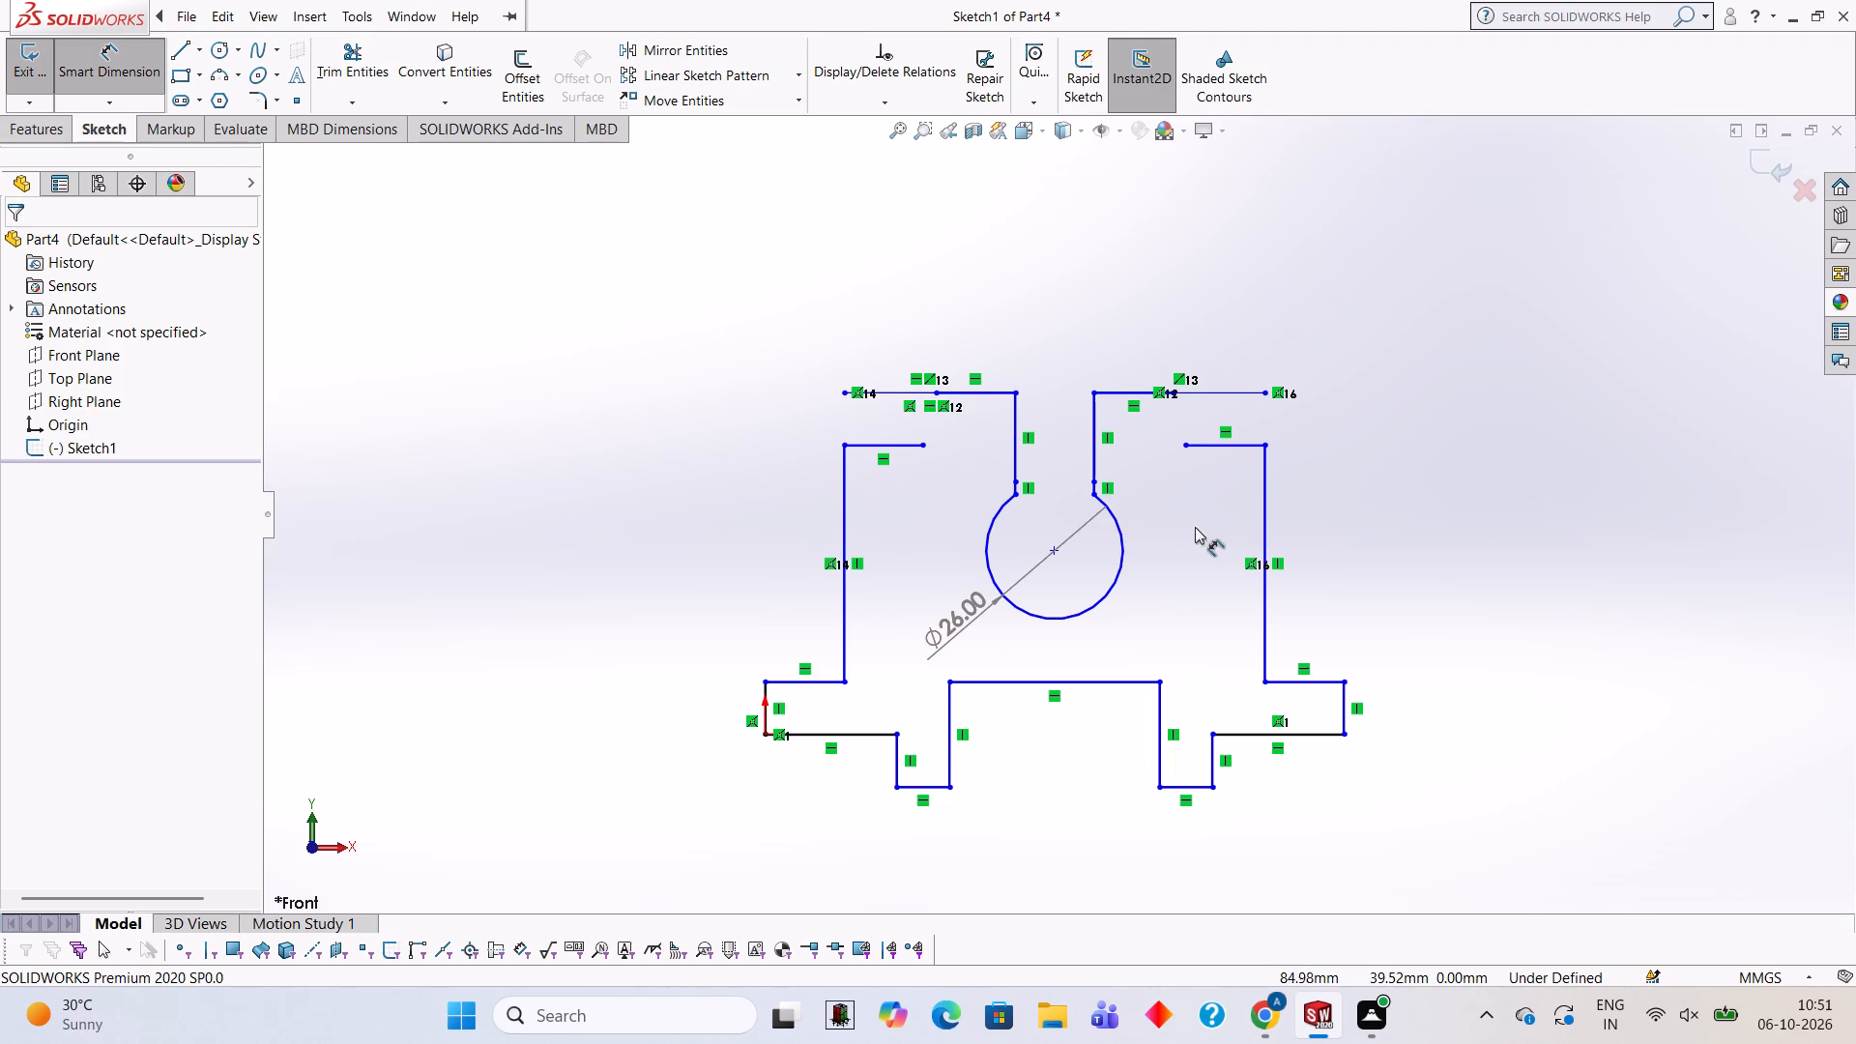
pyautogui.click(1011, 430)
pyautogui.click(1096, 428)
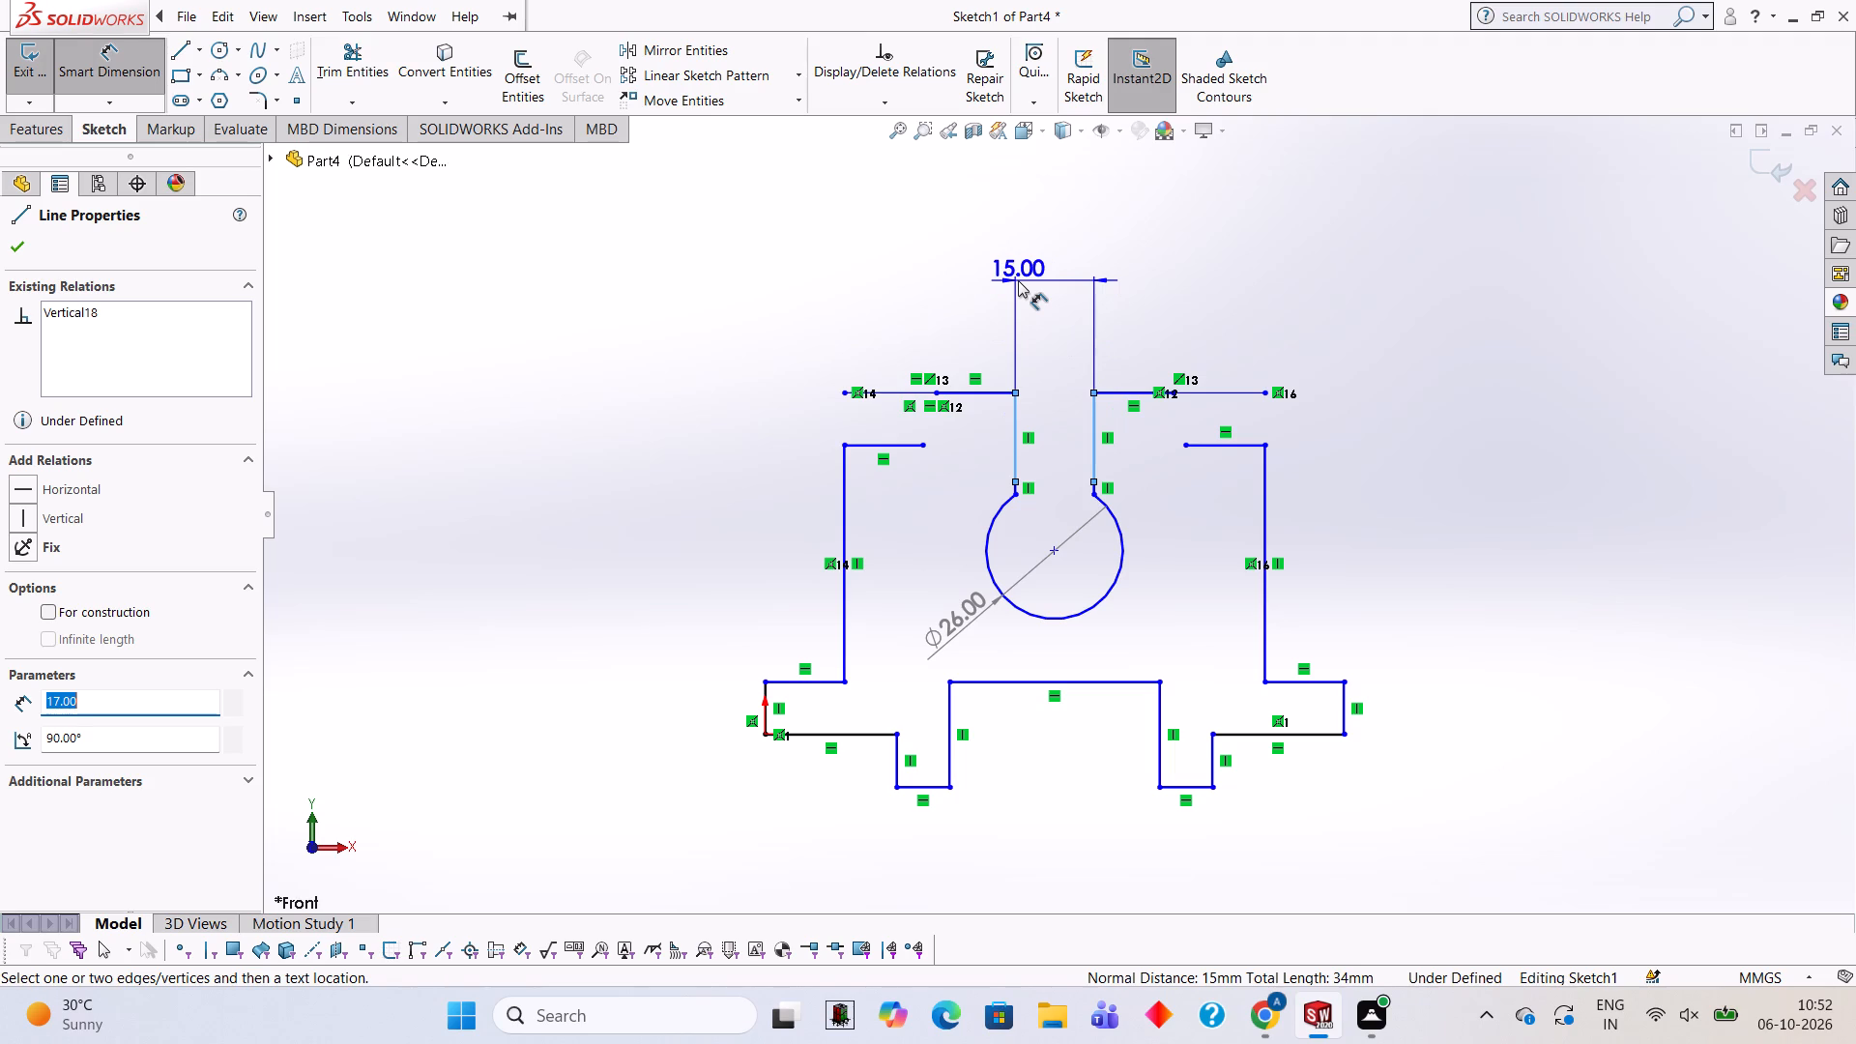
pyautogui.click(1050, 273)
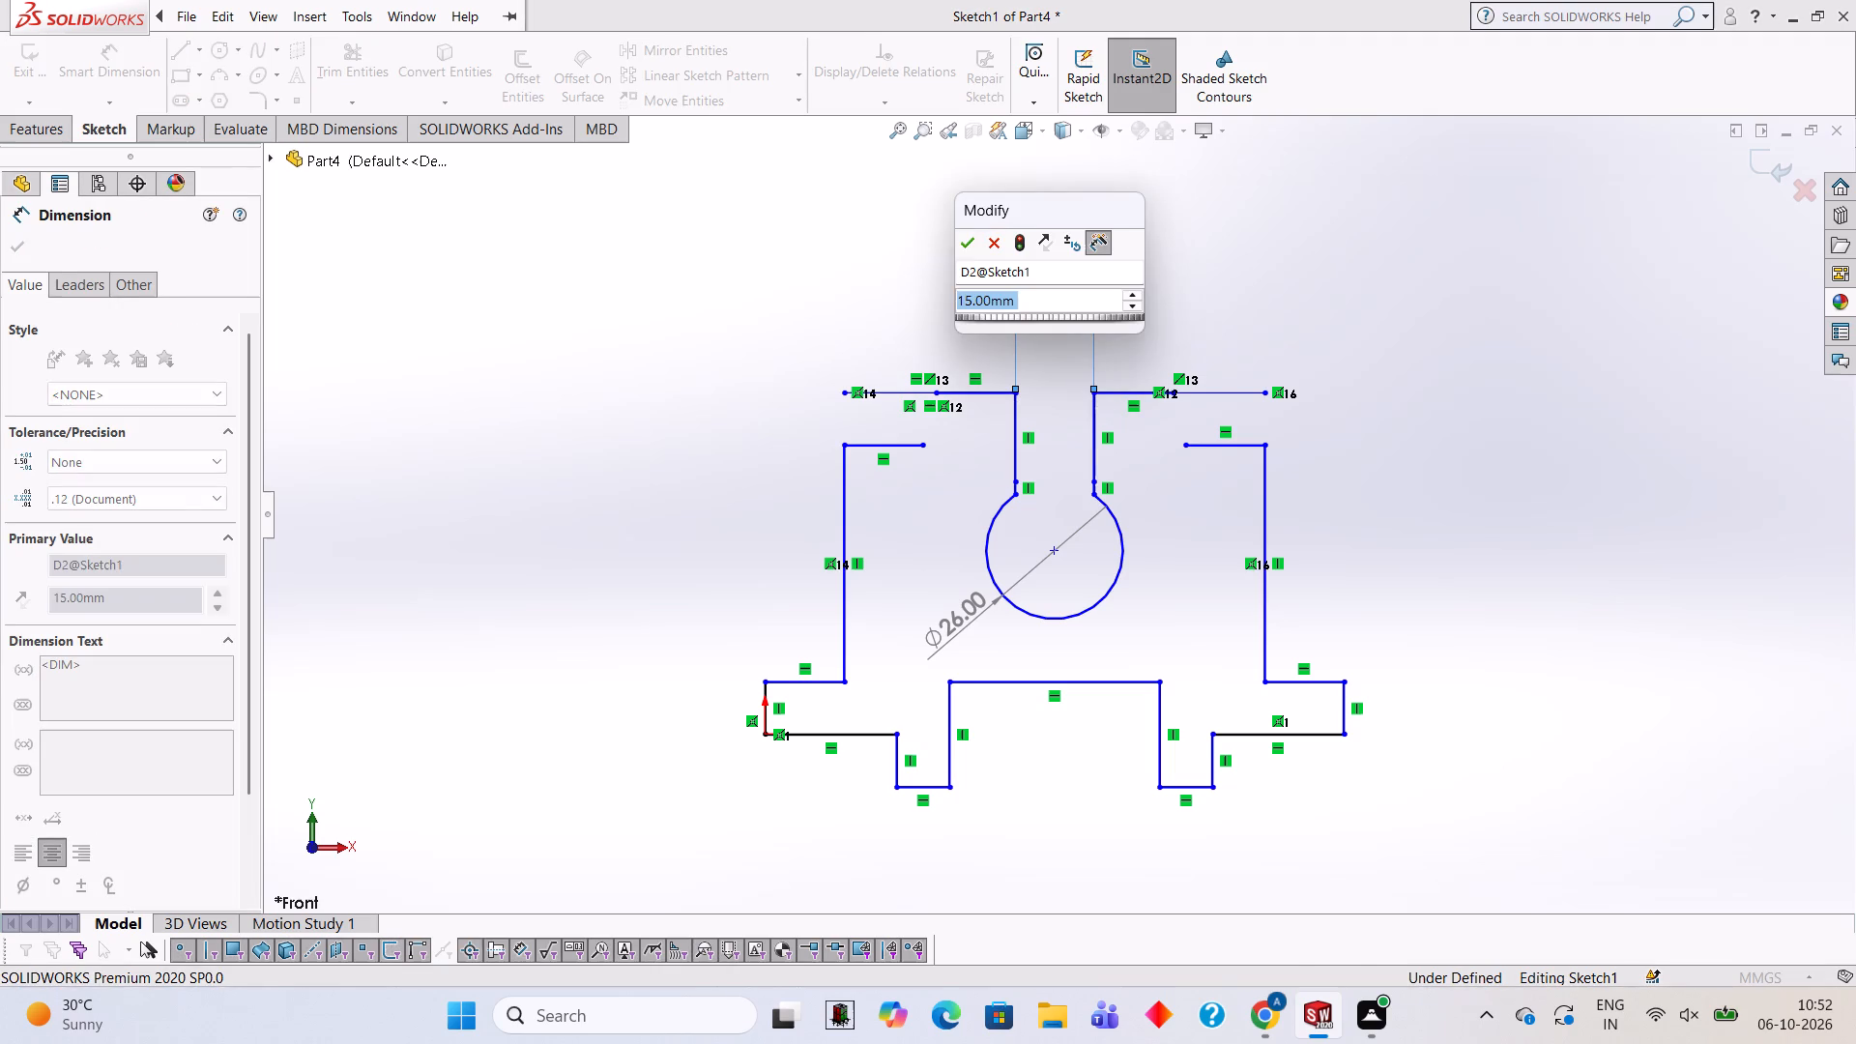
pyautogui.click(973, 246)
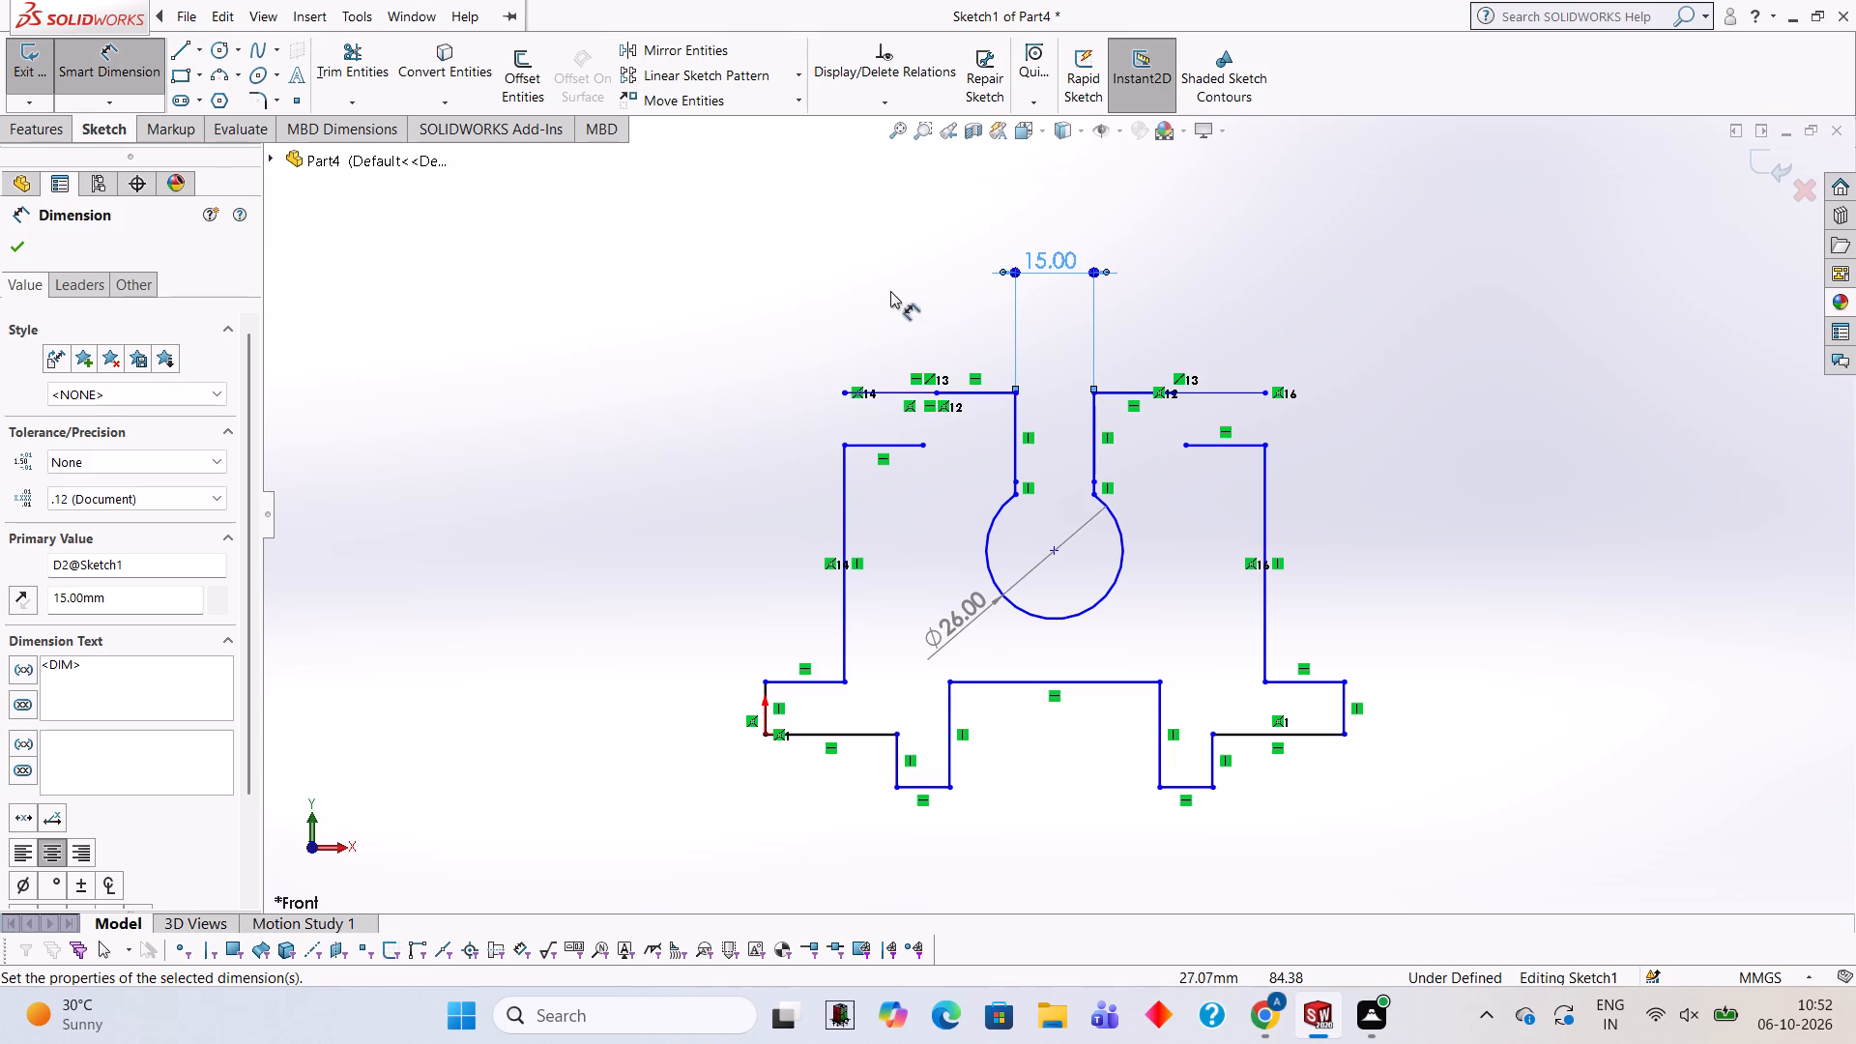
# Check the distance between the outer ends of the two top horizontal lines beside the neck, without placing a dimension.
pyautogui.click(125, 78)
pyautogui.click(125, 78)
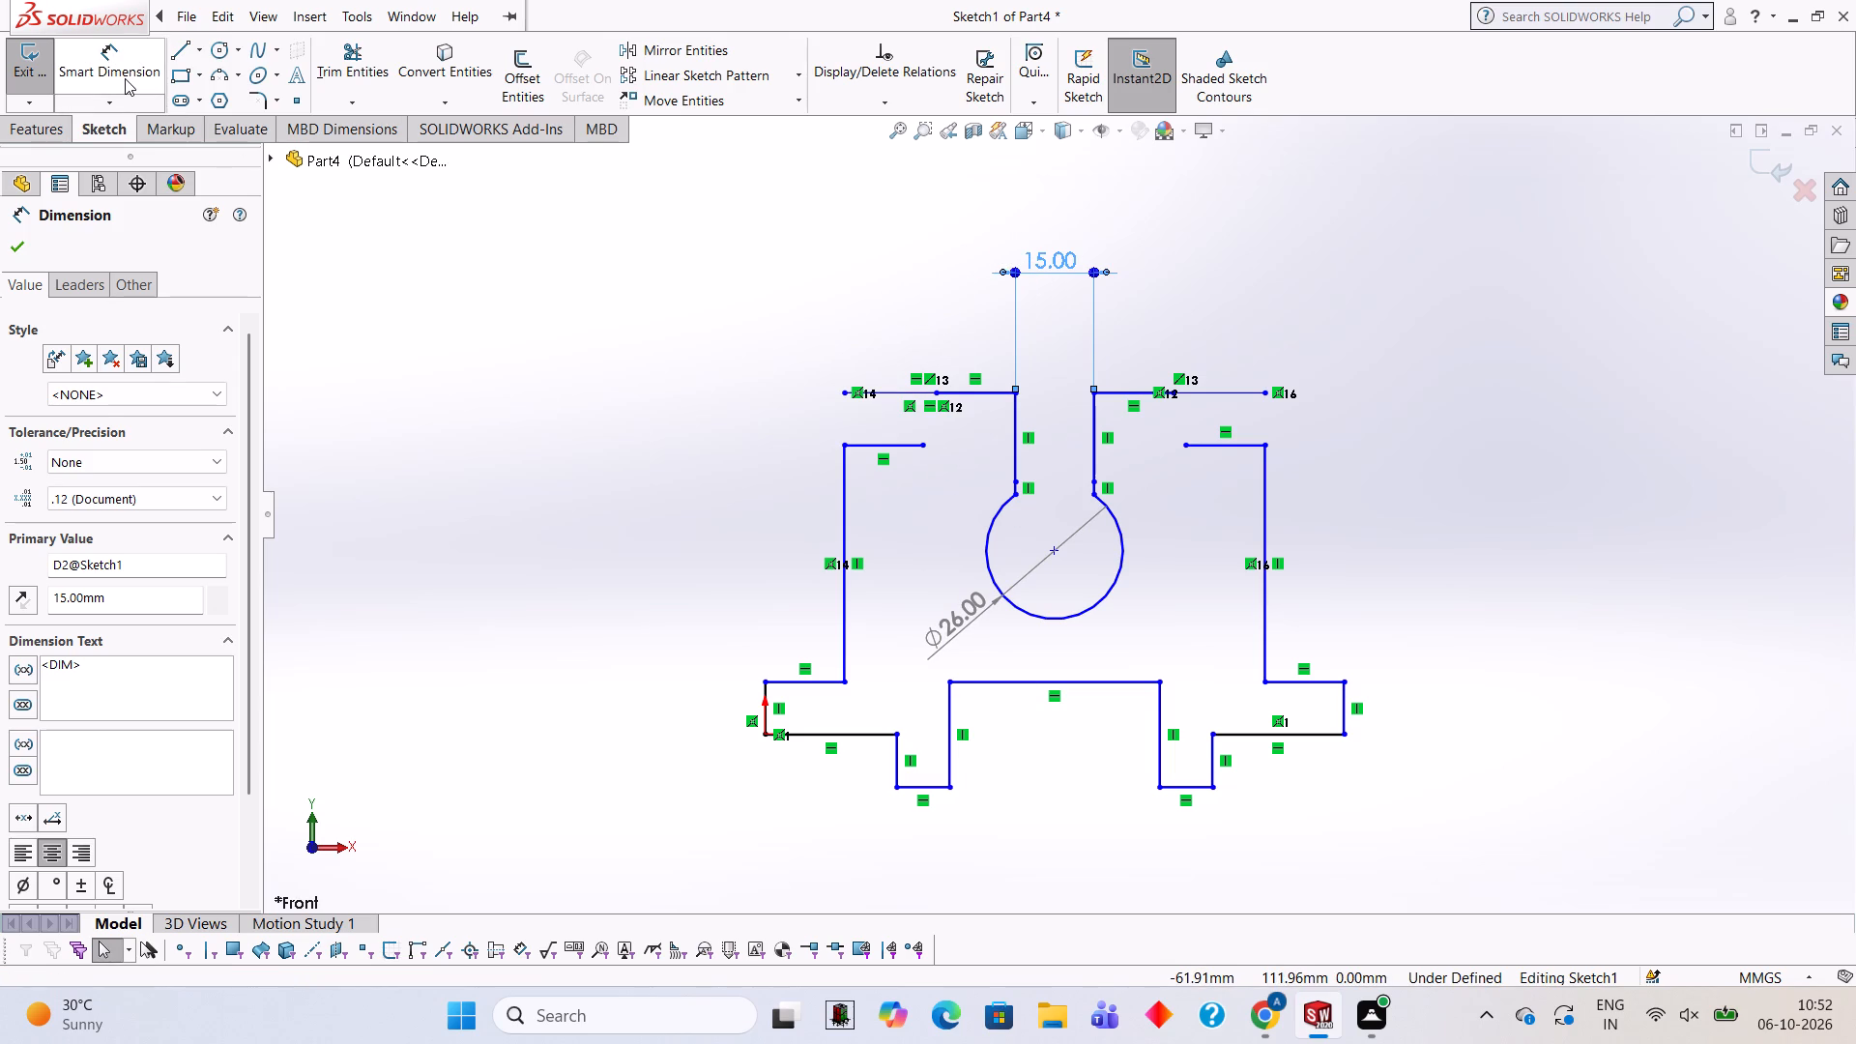
pyautogui.click(936, 391)
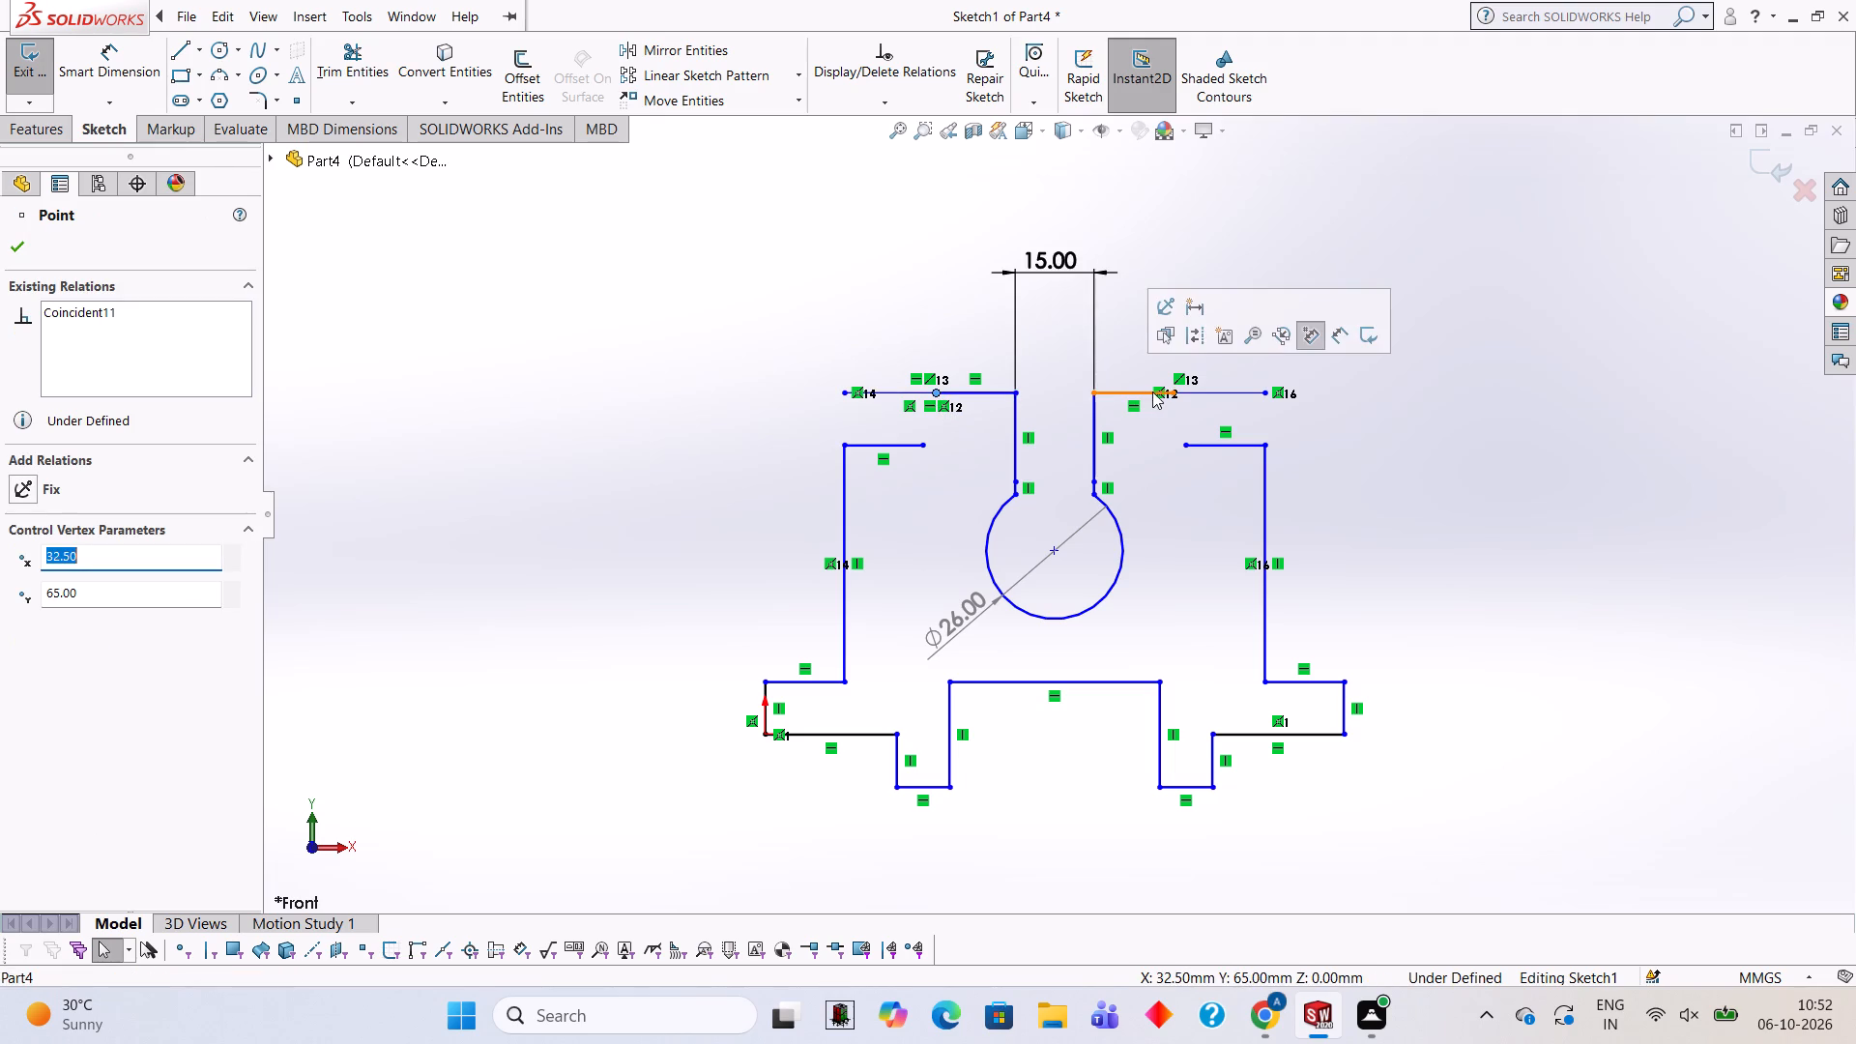
pyautogui.click(1176, 391)
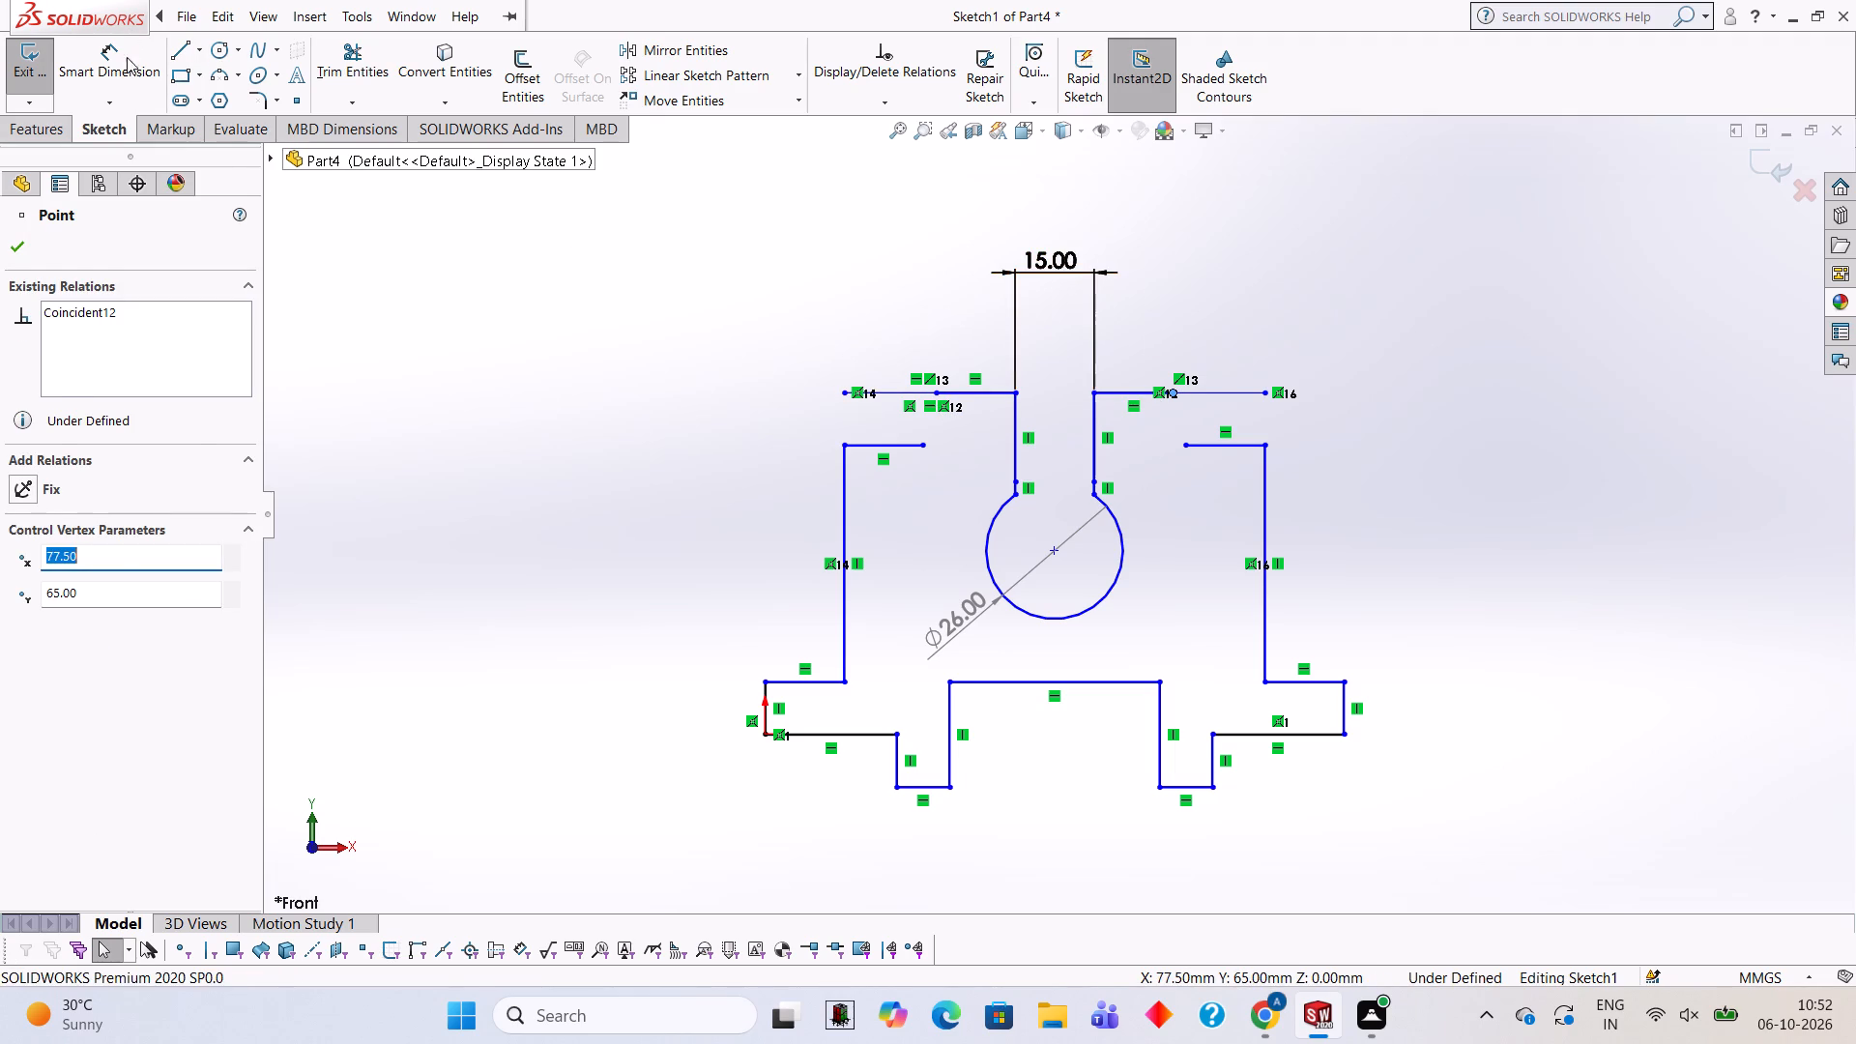
pyautogui.click(130, 70)
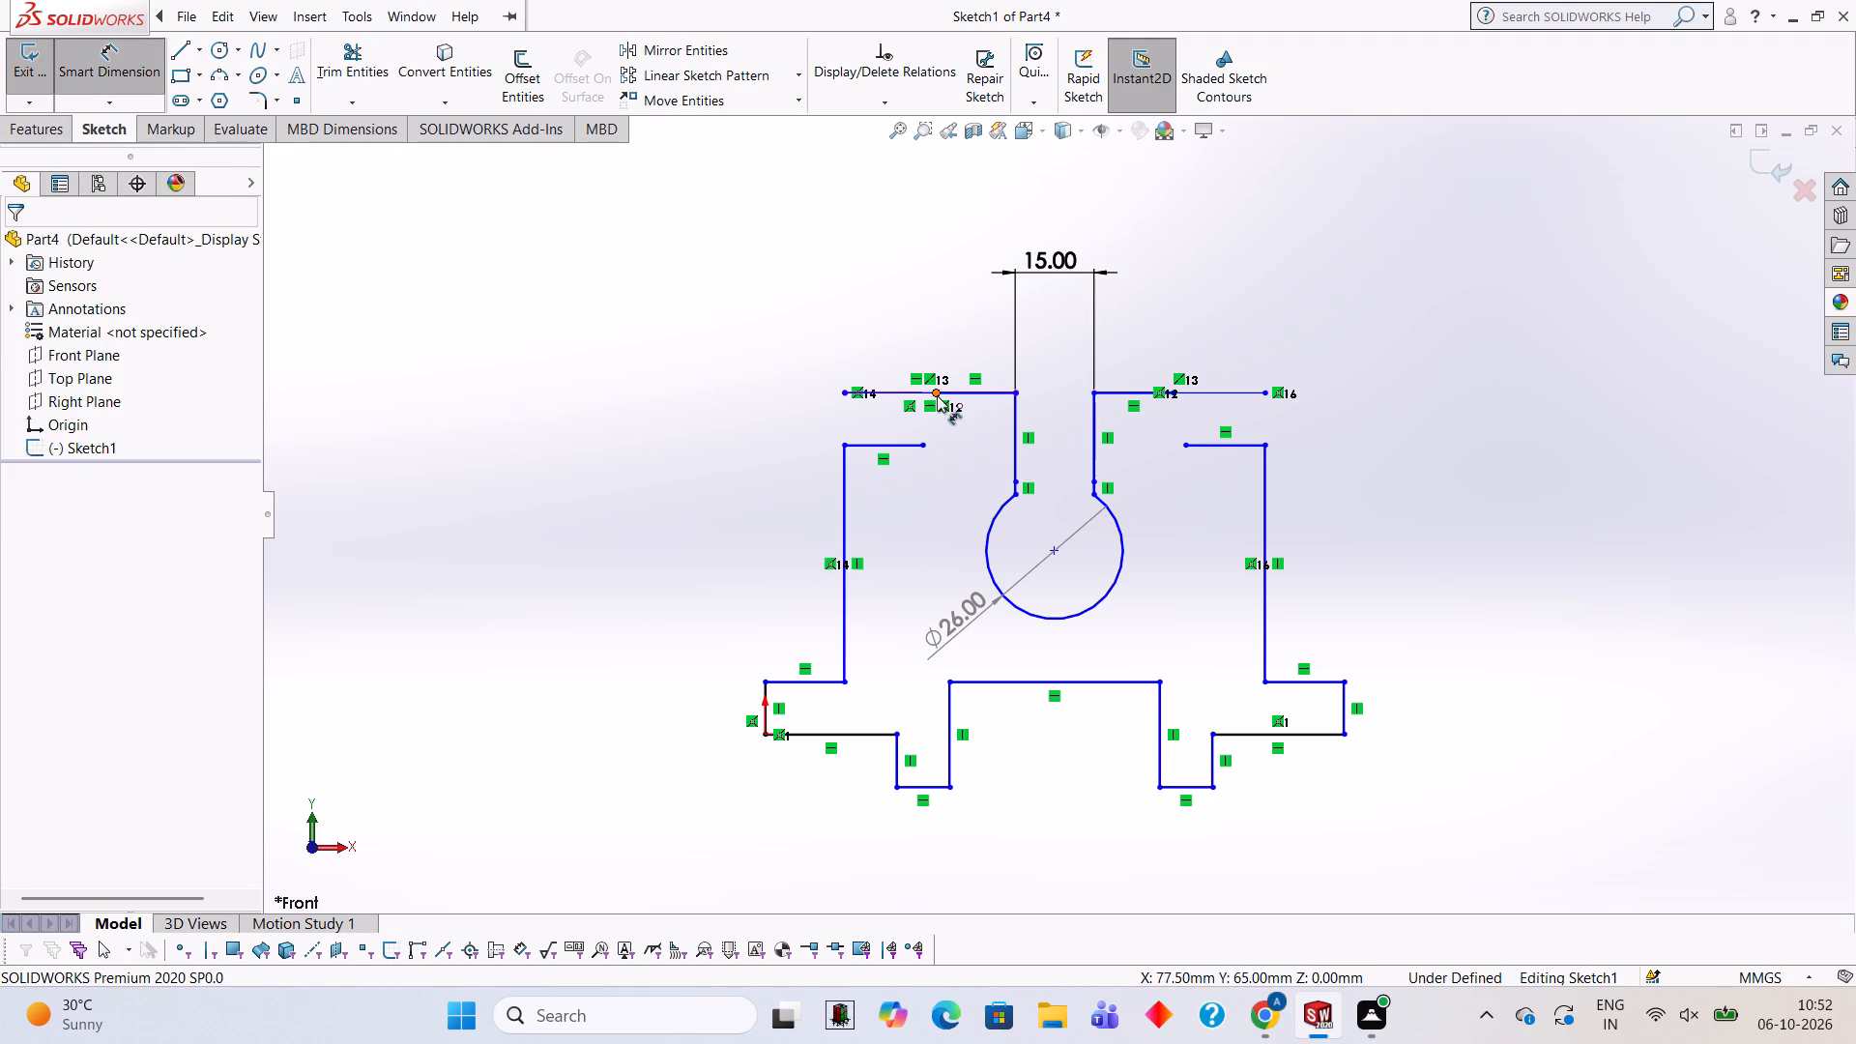
pyautogui.click(937, 395)
pyautogui.click(1174, 392)
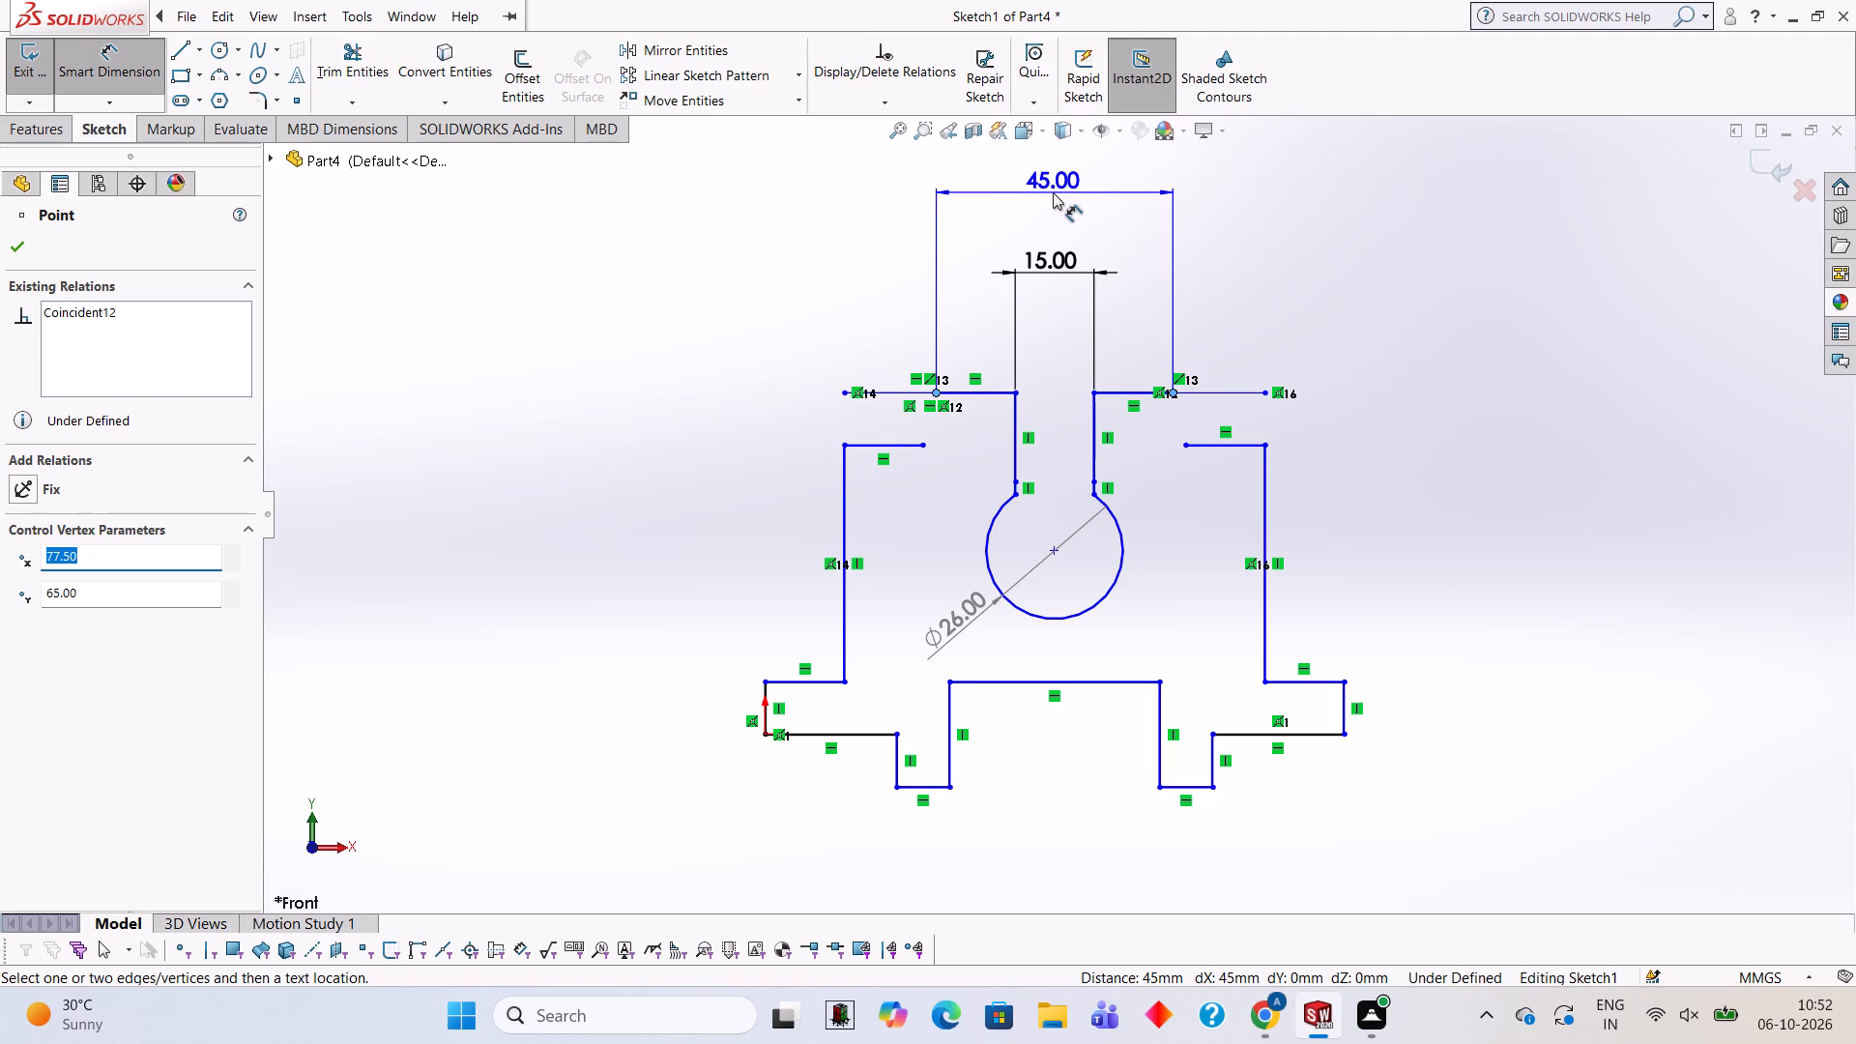
pyautogui.press('Escape')
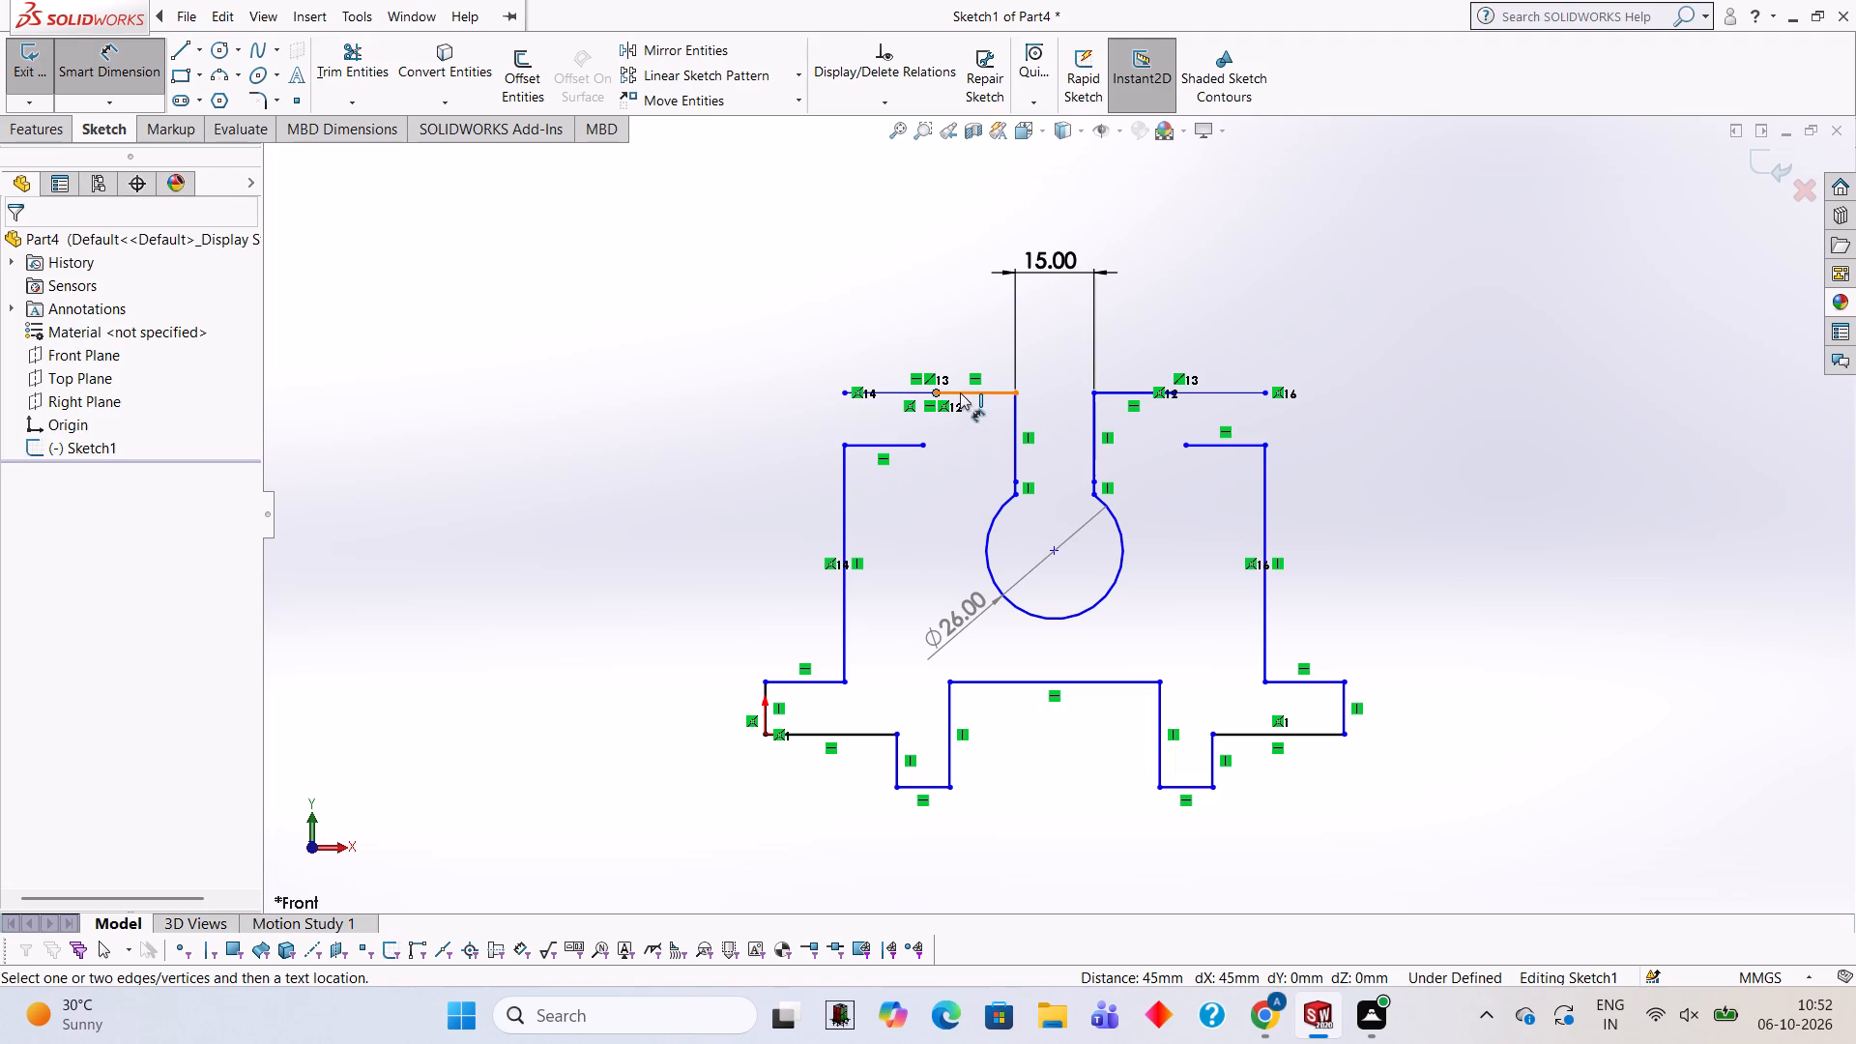
# Check the length of the top horizontal line on the neck's left side, without placing a dimension.
pyautogui.click(959, 392)
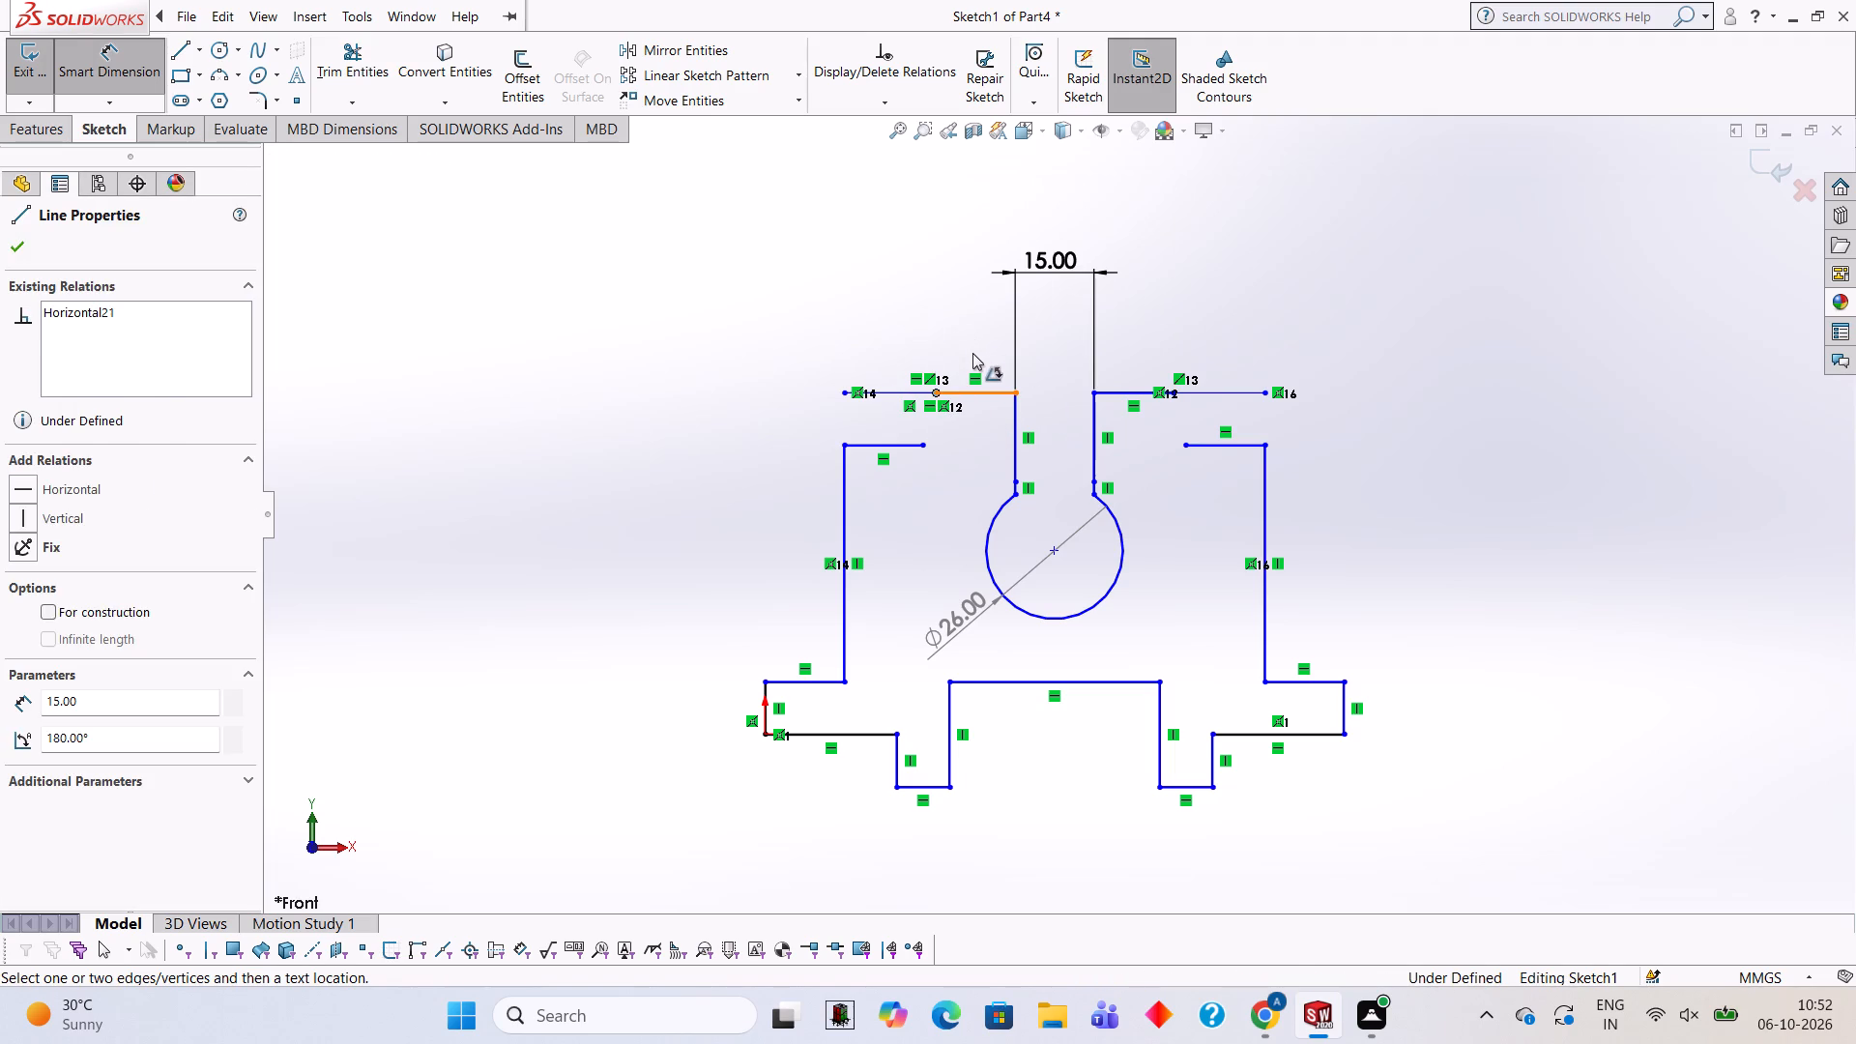
pyautogui.press('Escape')
pyautogui.press('Escape')
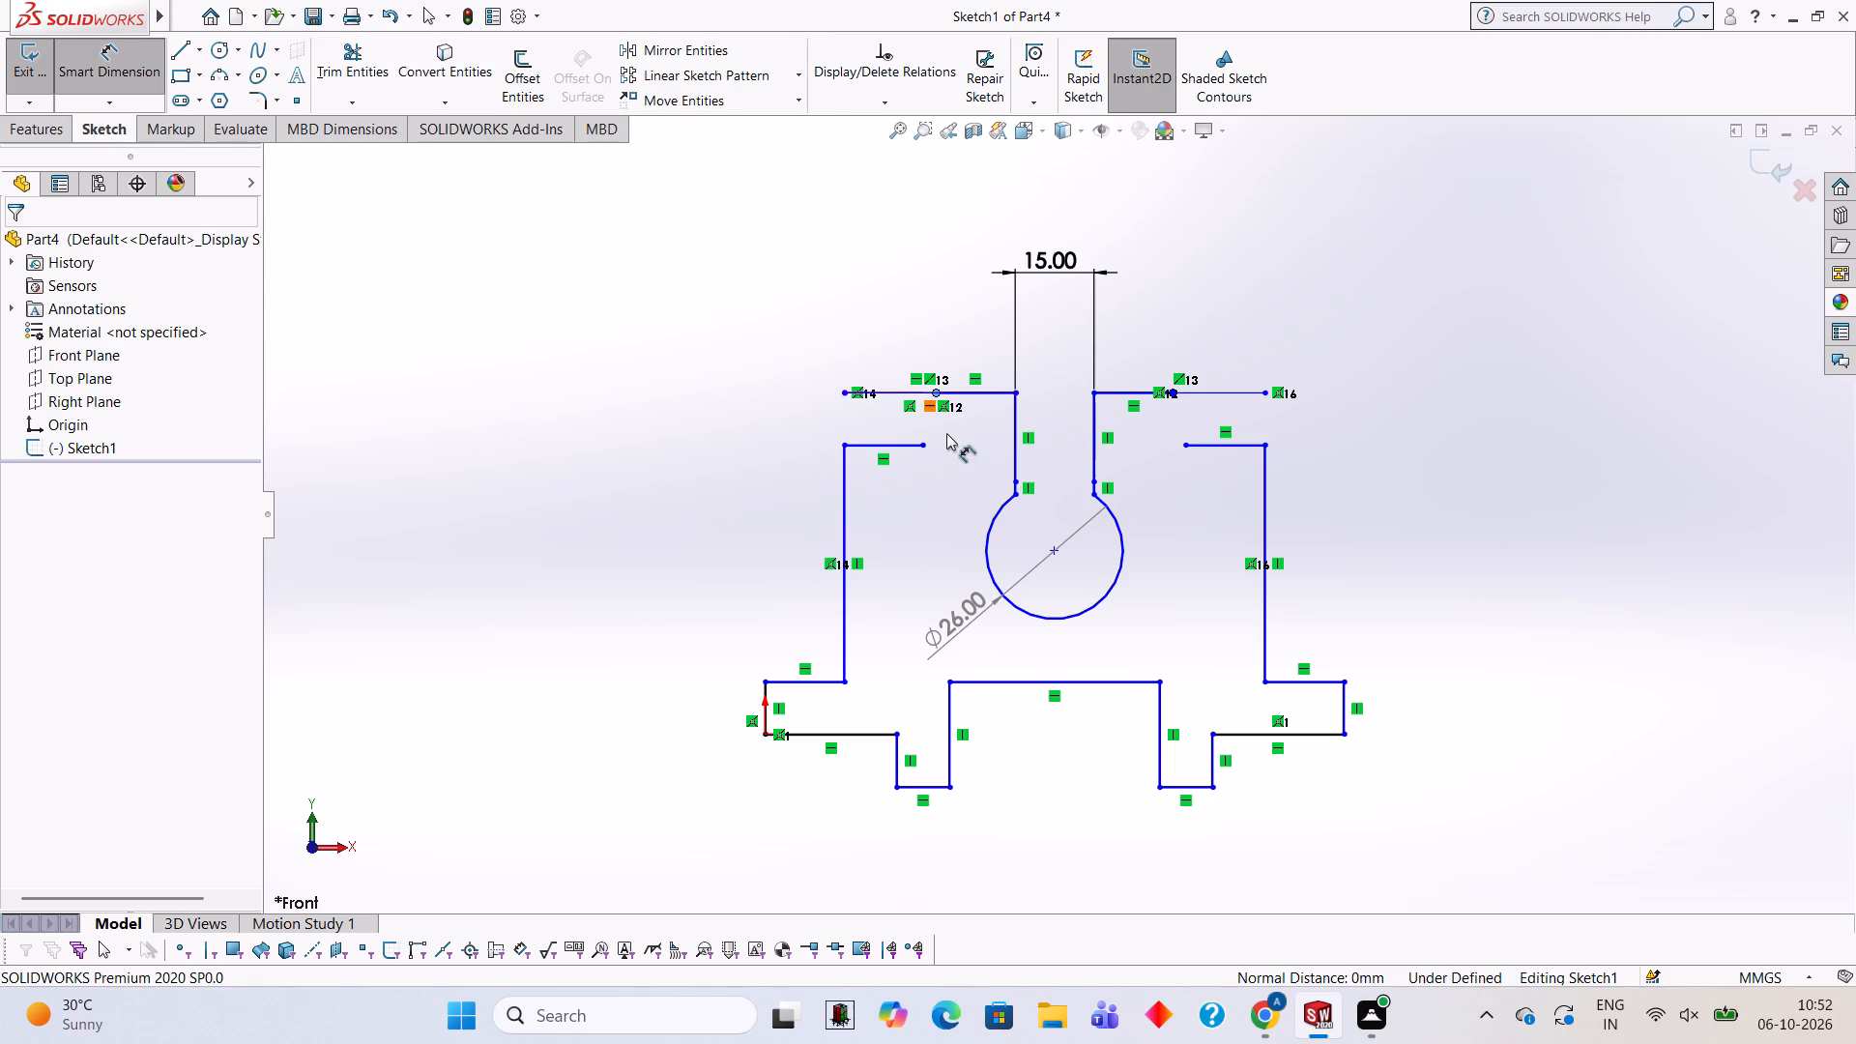
pyautogui.click(936, 395)
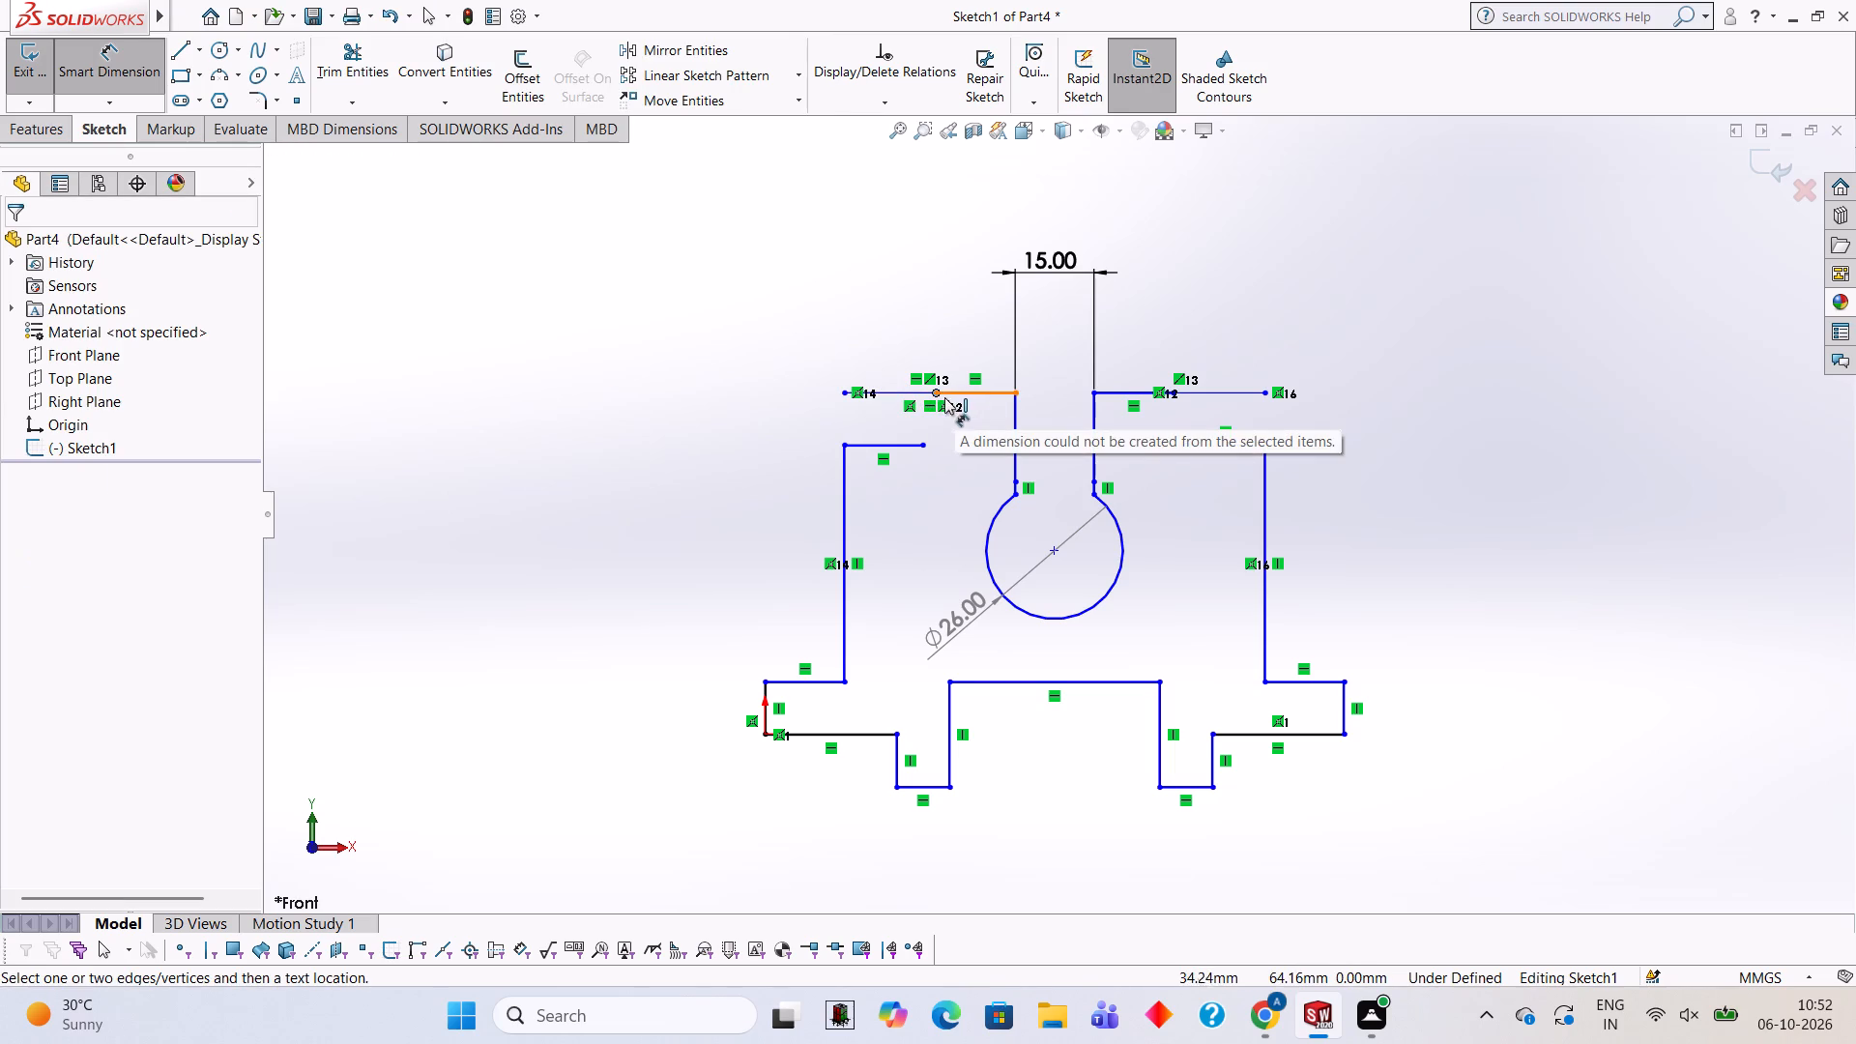
pyautogui.click(936, 393)
pyautogui.click(1015, 395)
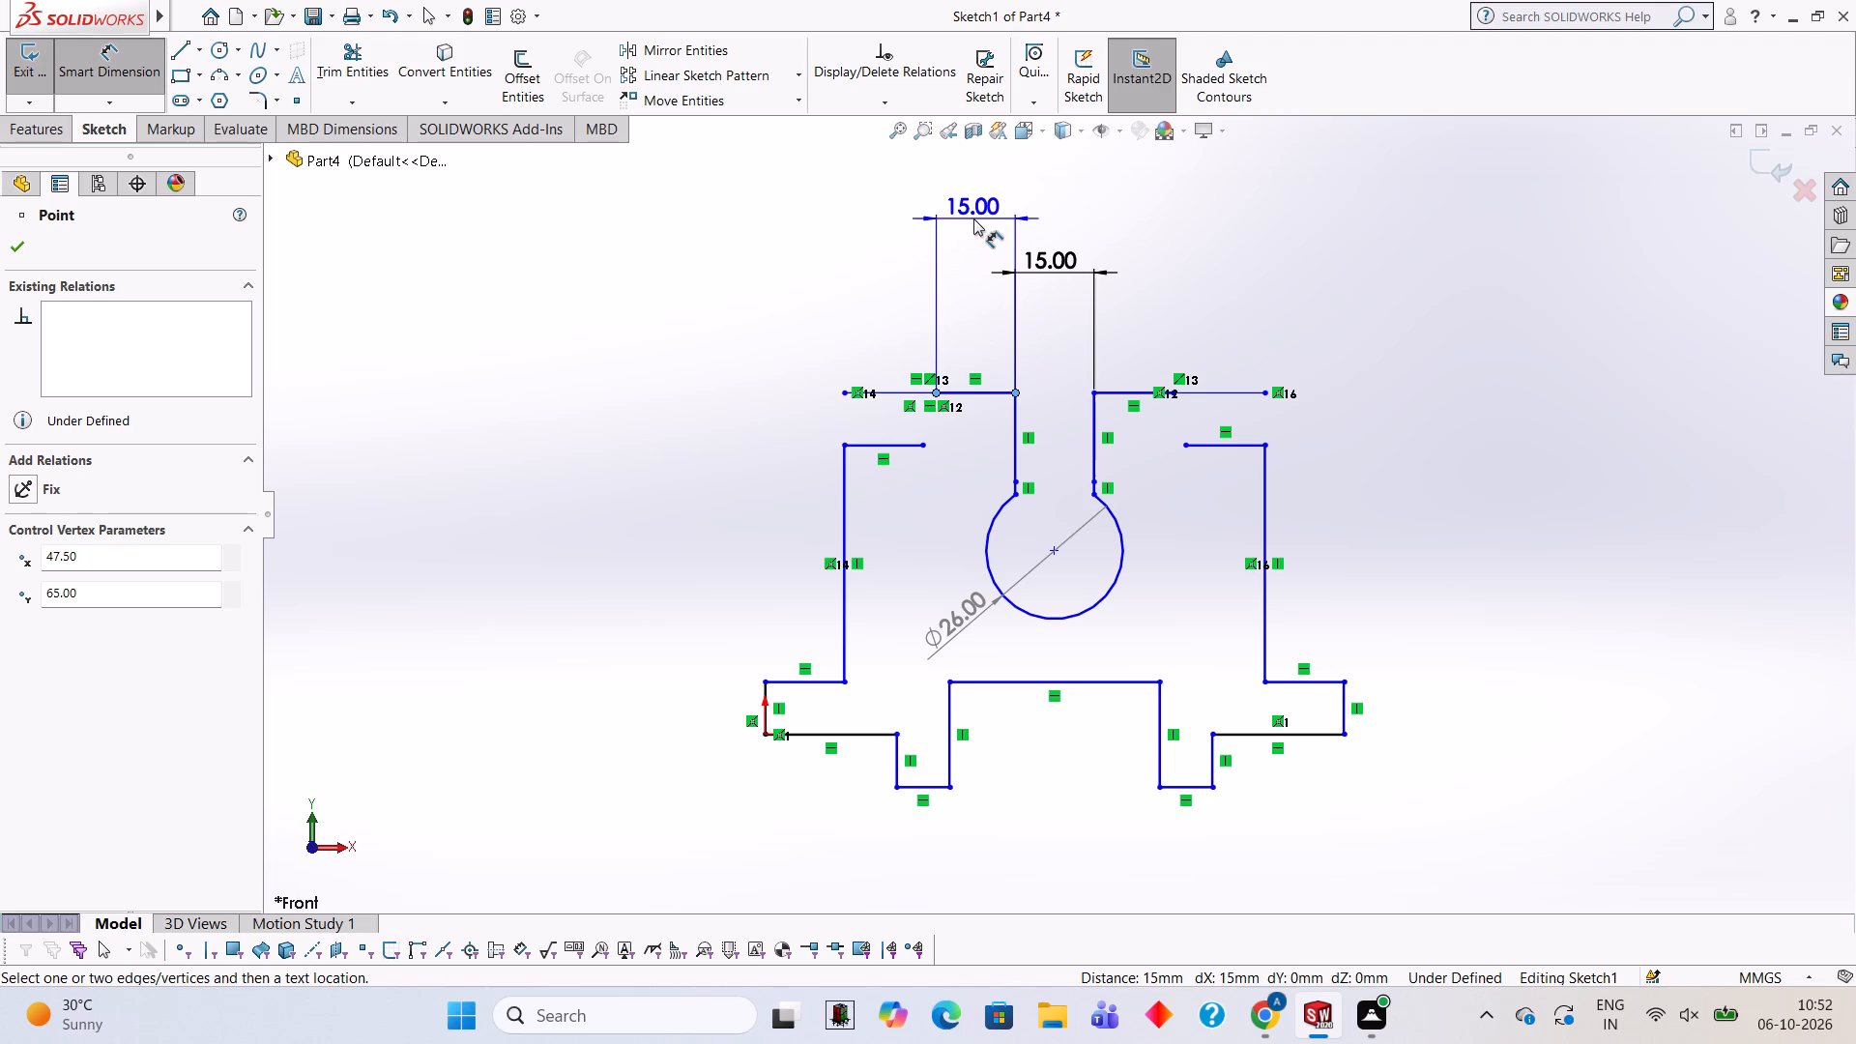
pyautogui.press('Escape')
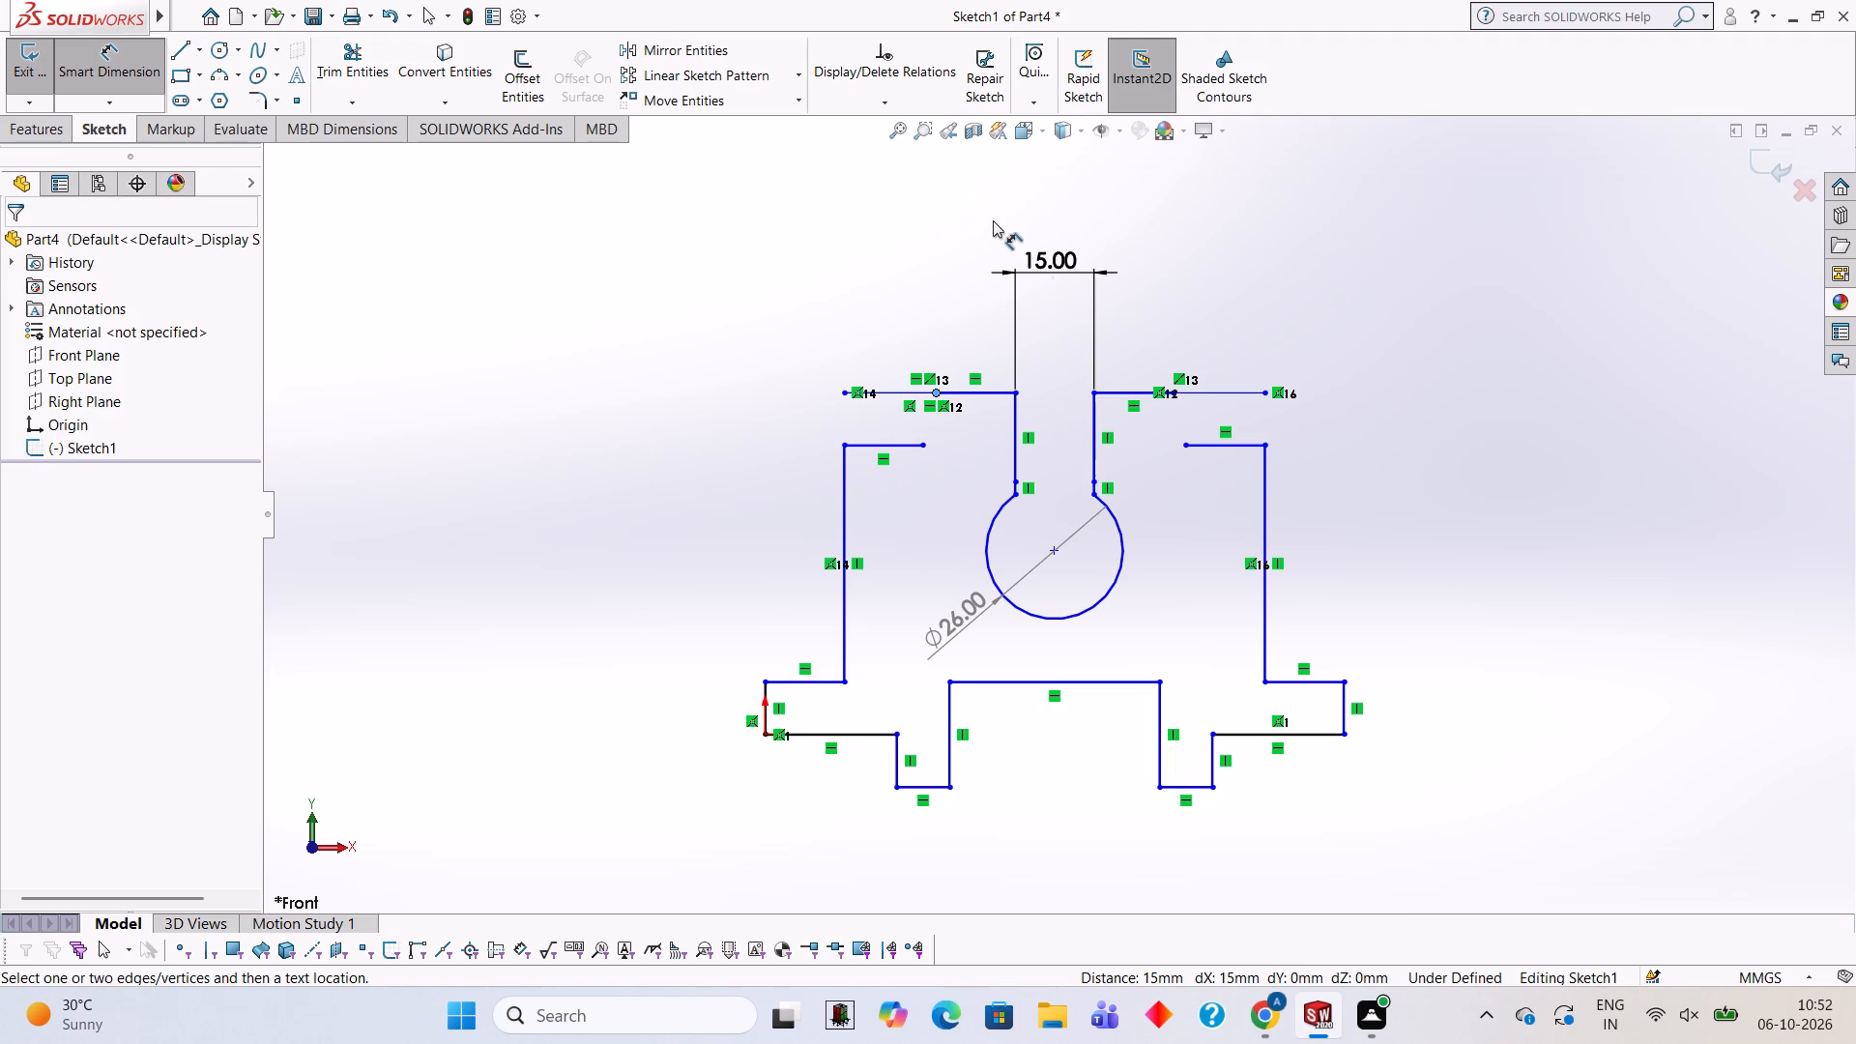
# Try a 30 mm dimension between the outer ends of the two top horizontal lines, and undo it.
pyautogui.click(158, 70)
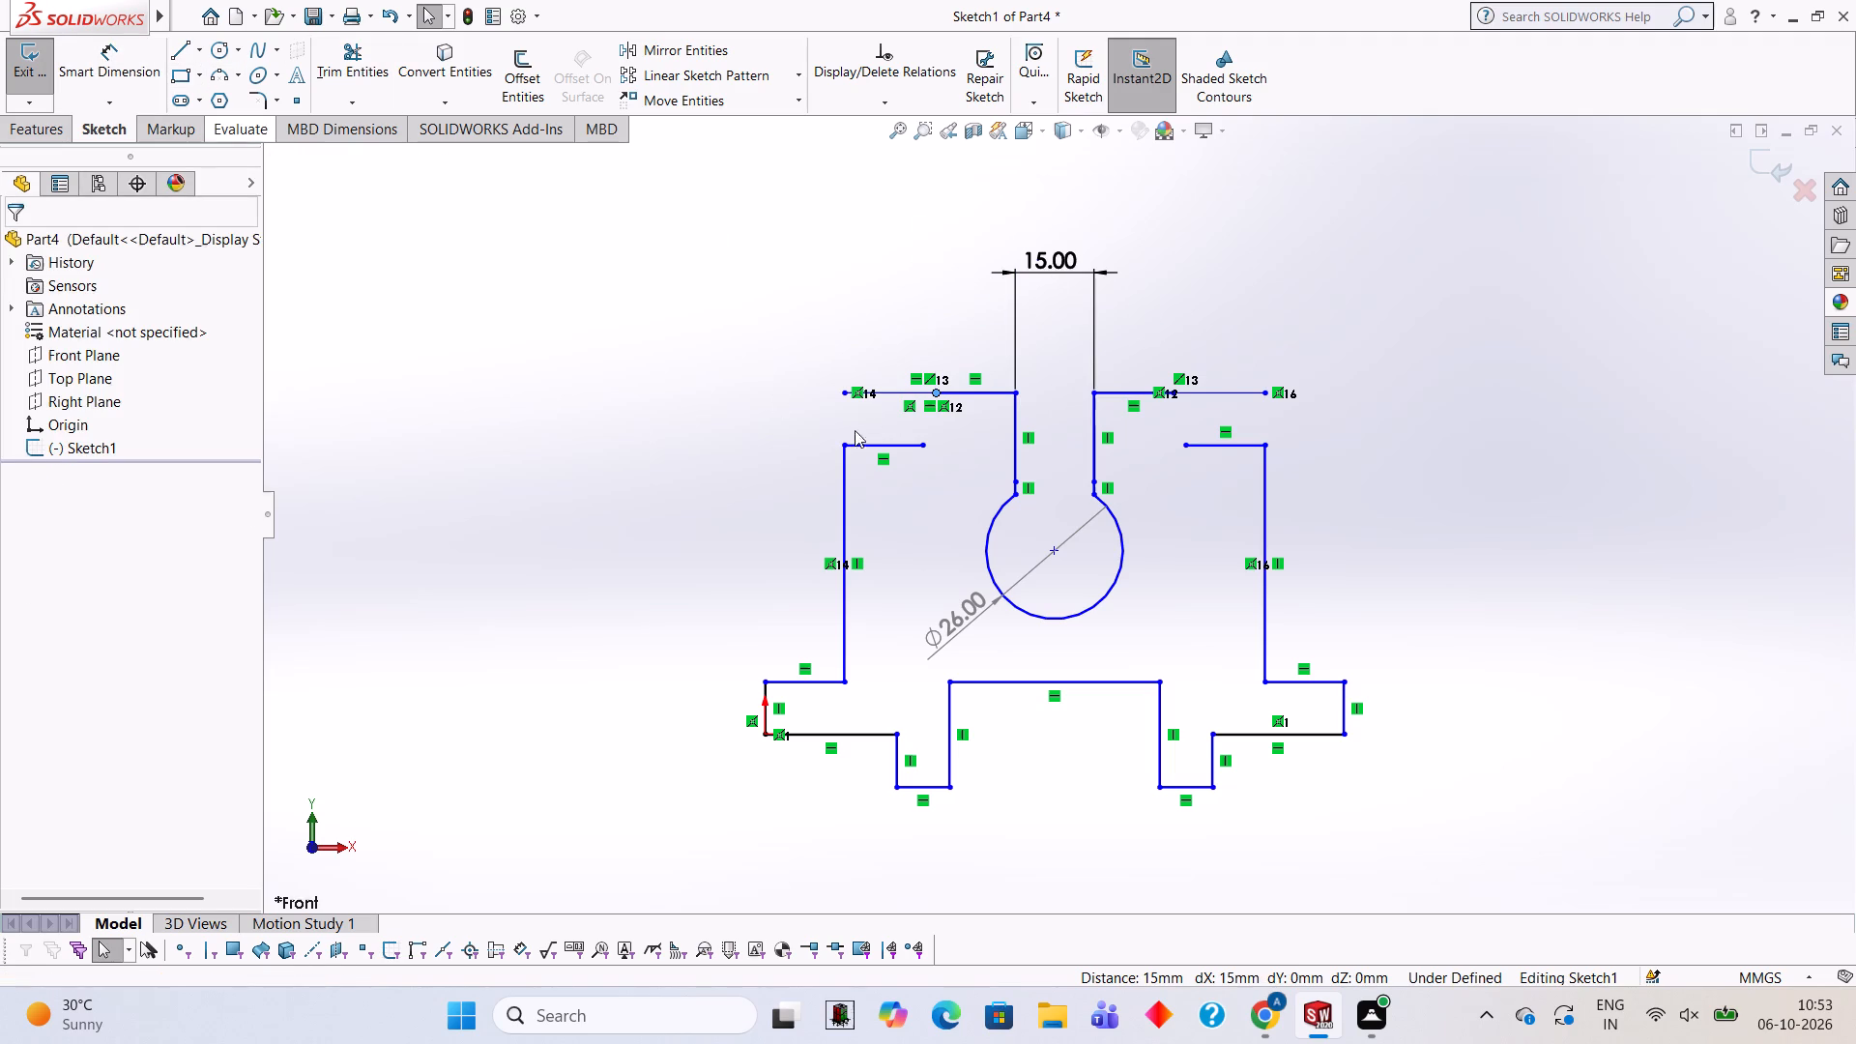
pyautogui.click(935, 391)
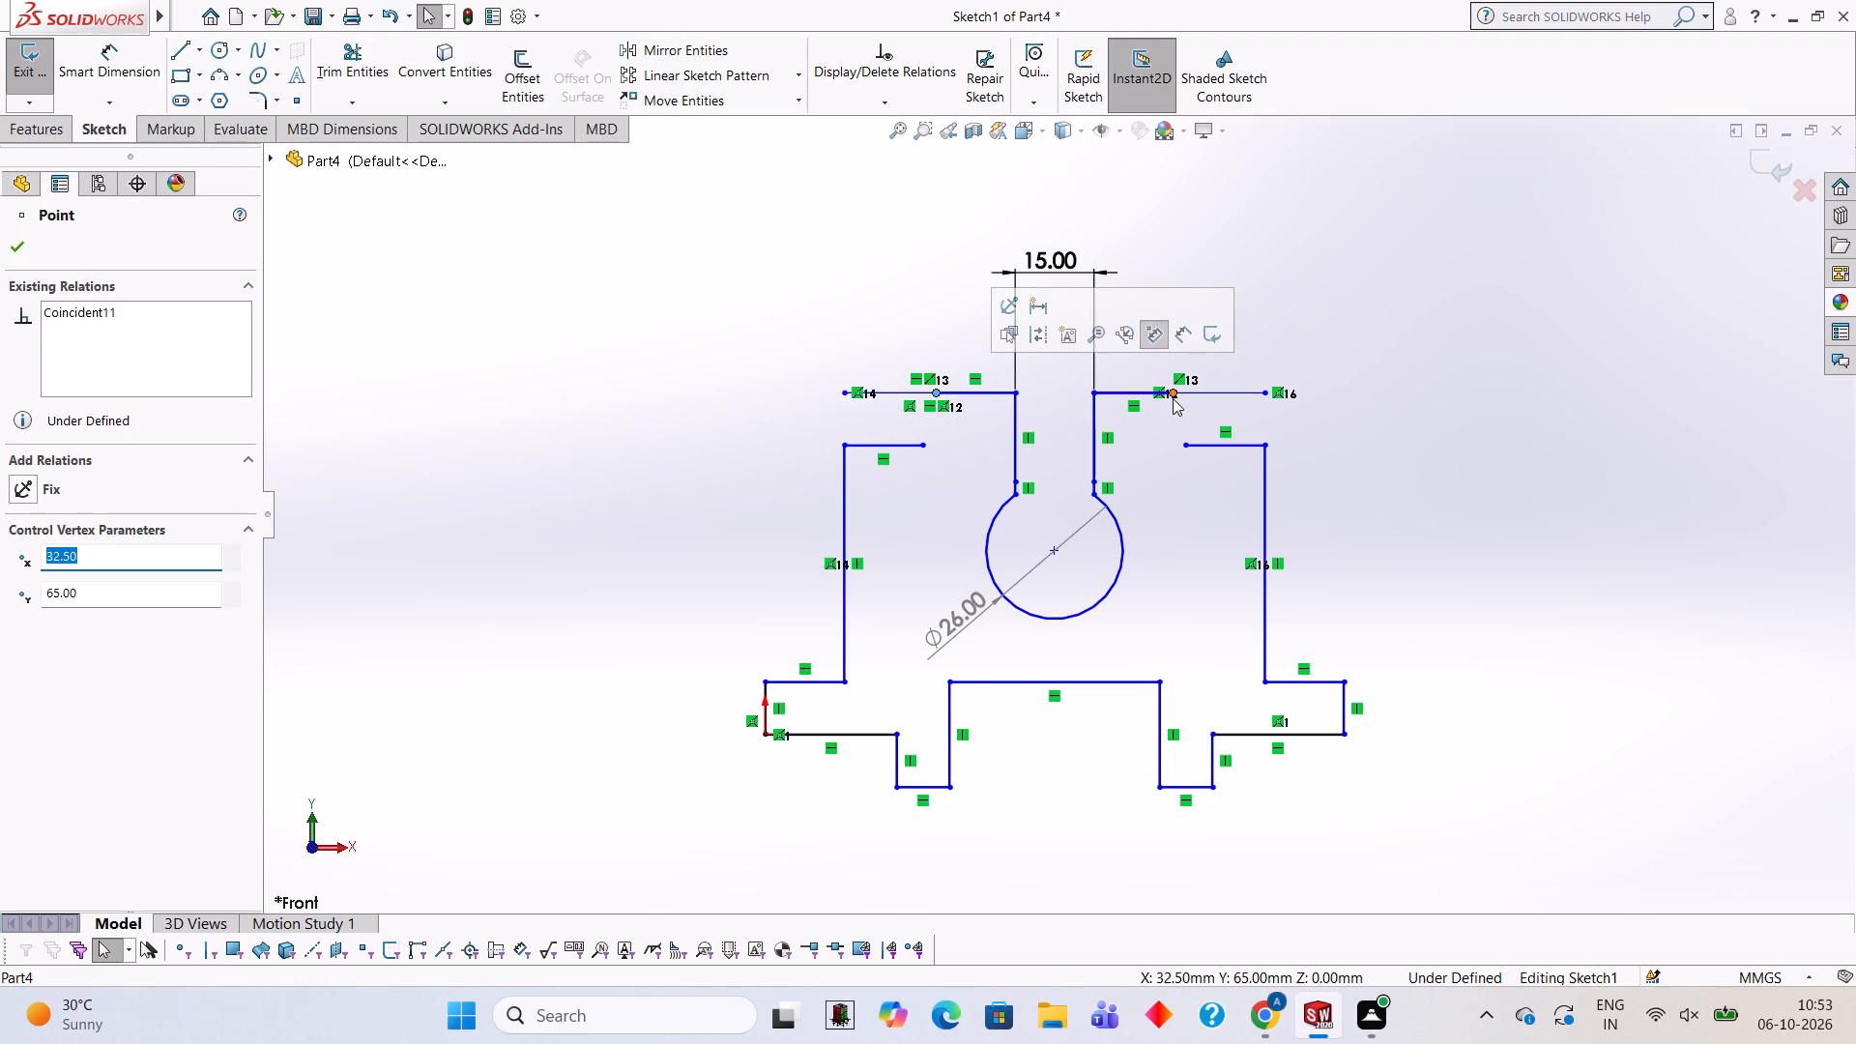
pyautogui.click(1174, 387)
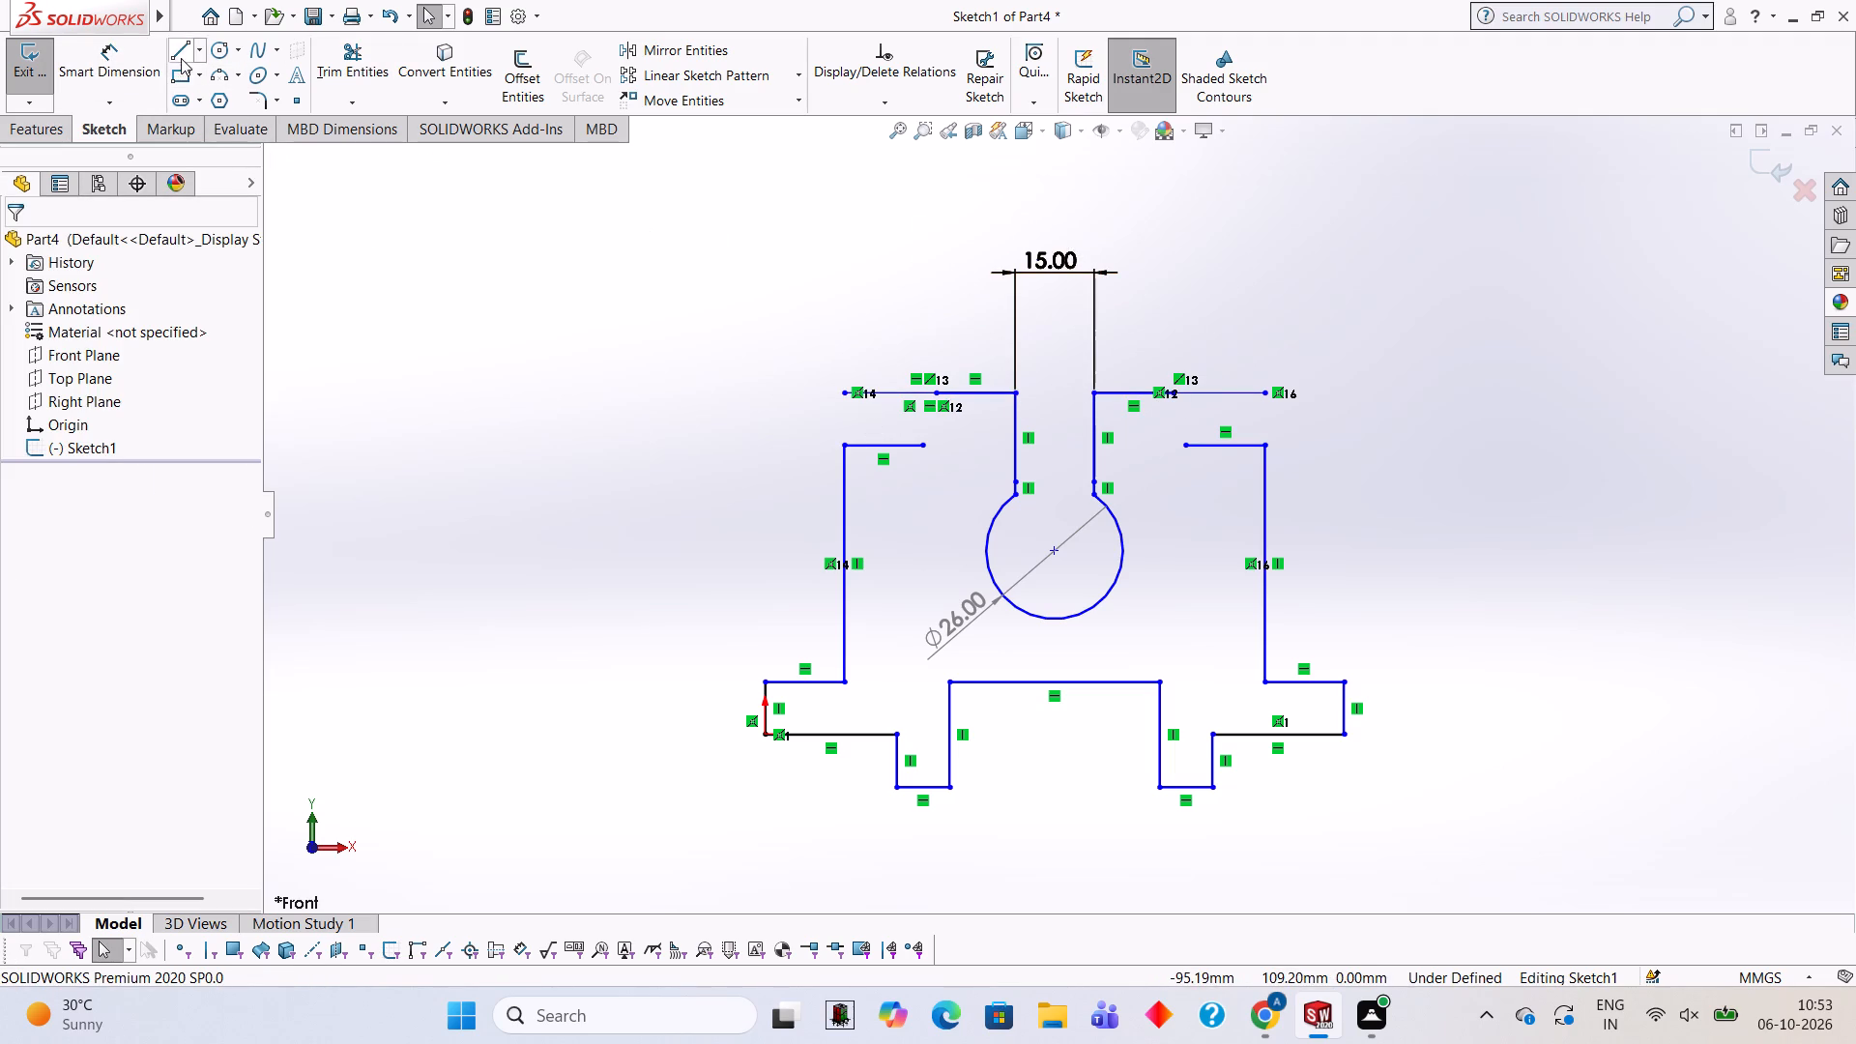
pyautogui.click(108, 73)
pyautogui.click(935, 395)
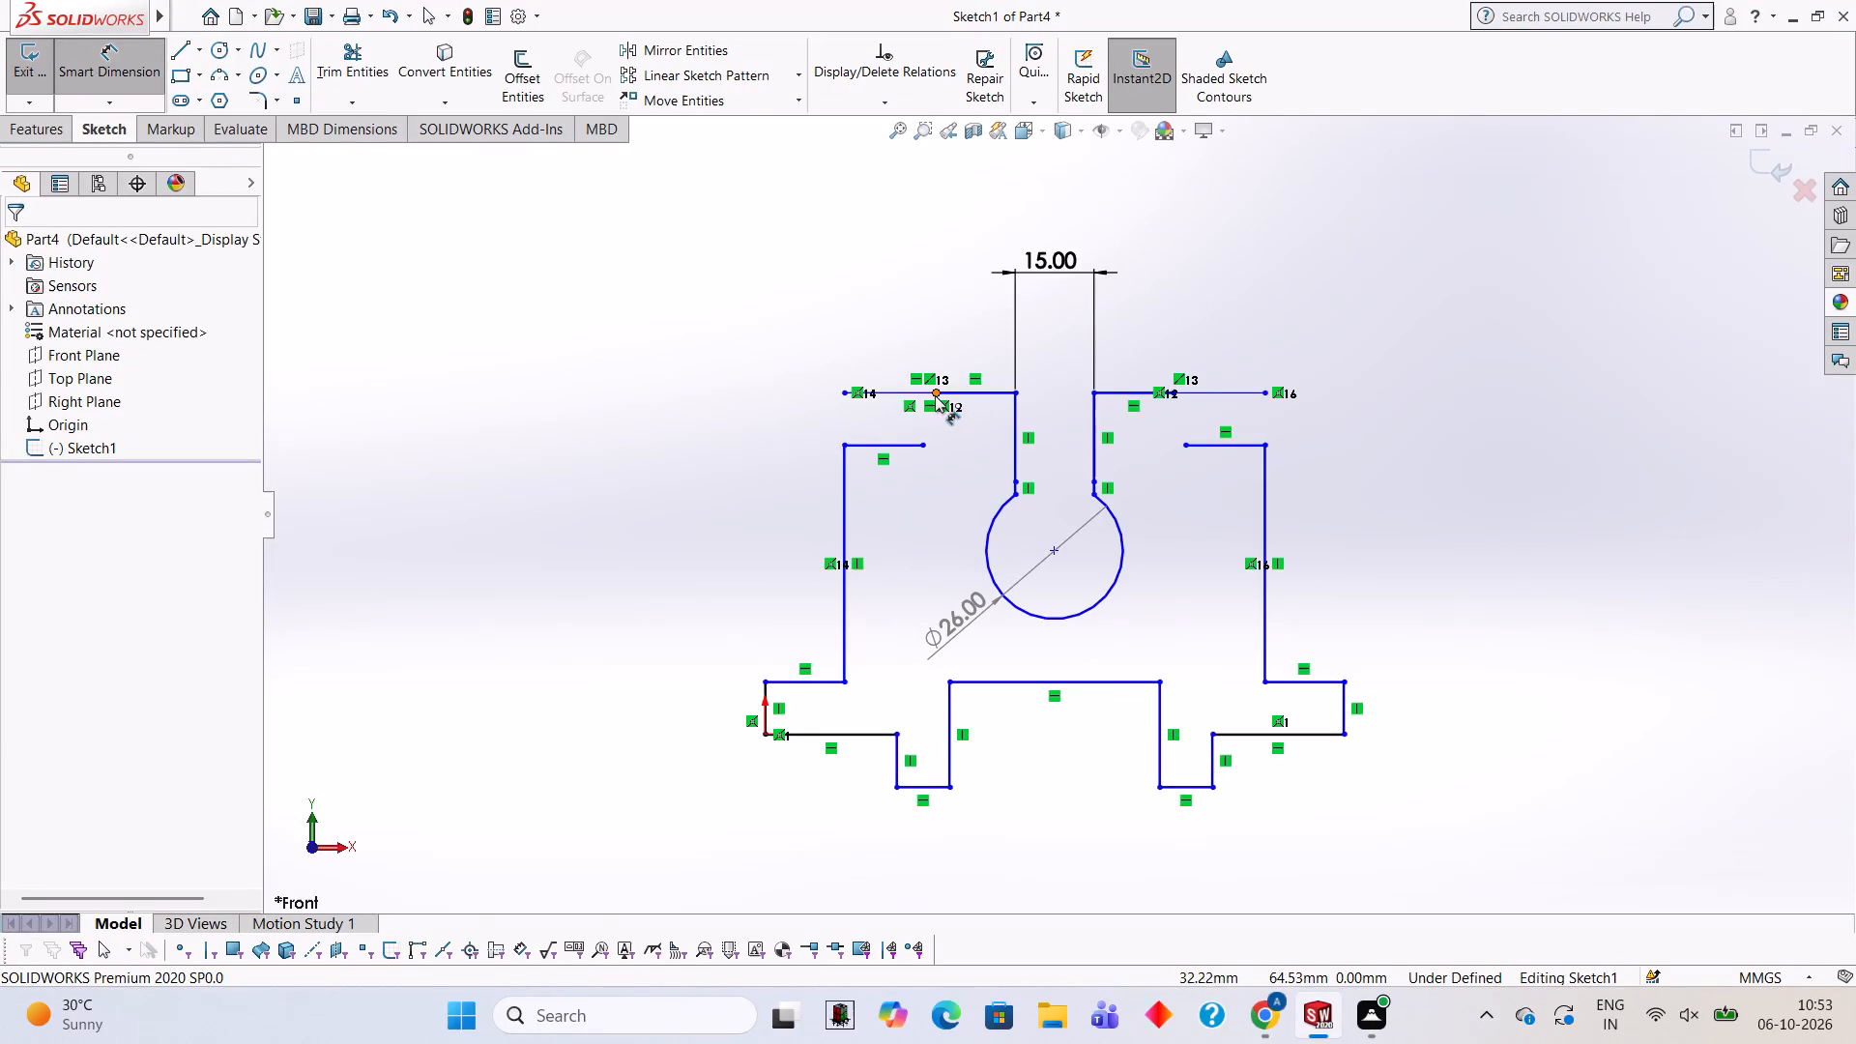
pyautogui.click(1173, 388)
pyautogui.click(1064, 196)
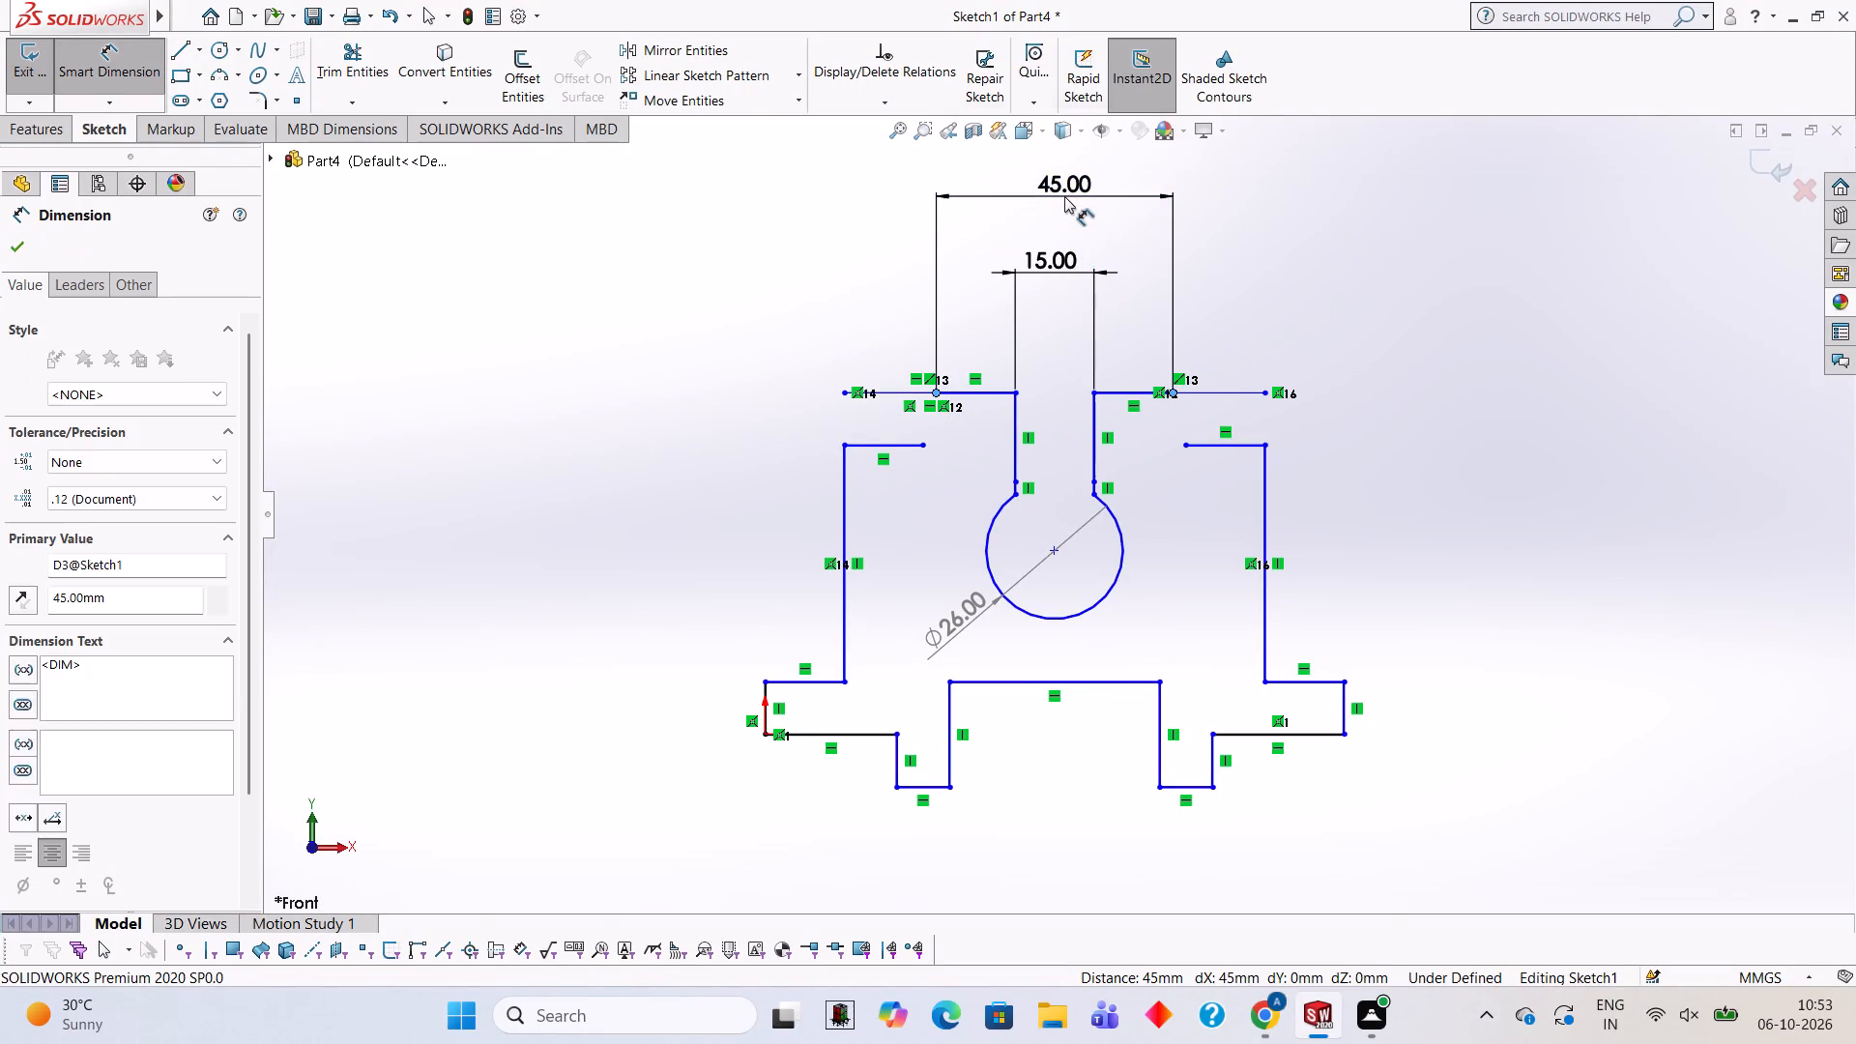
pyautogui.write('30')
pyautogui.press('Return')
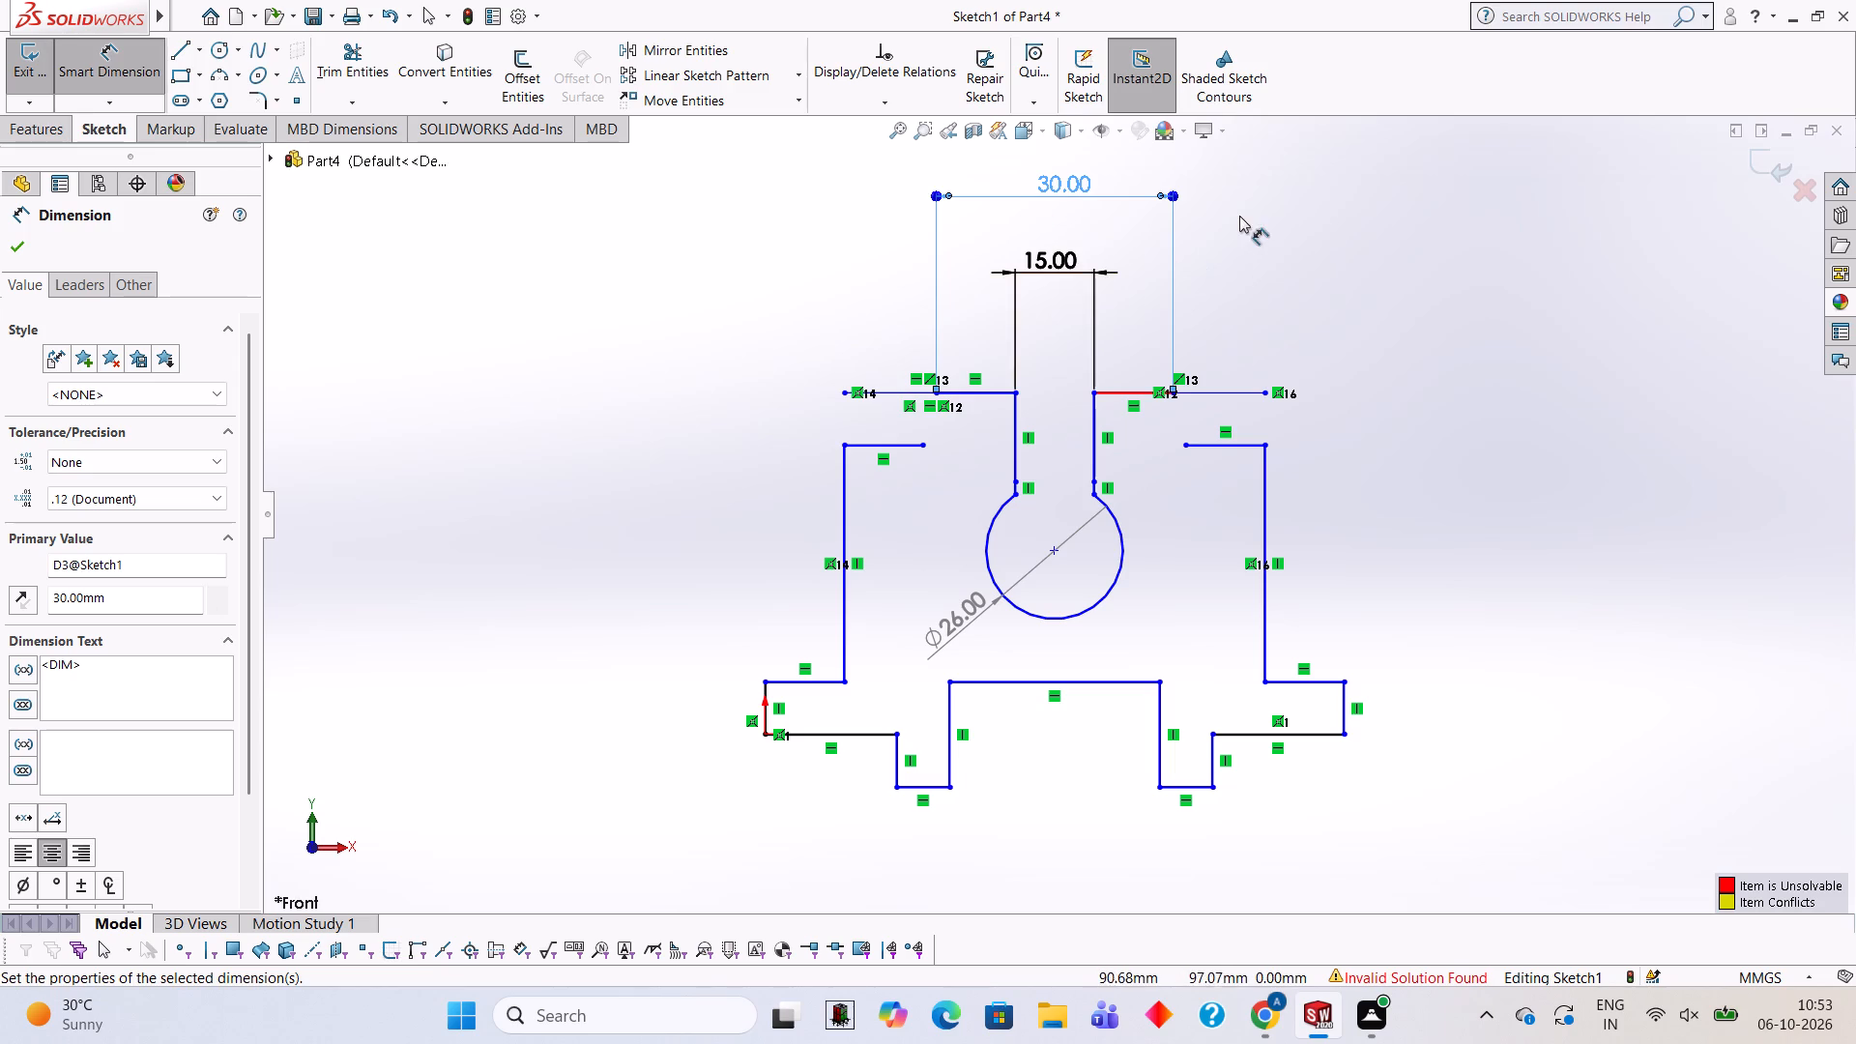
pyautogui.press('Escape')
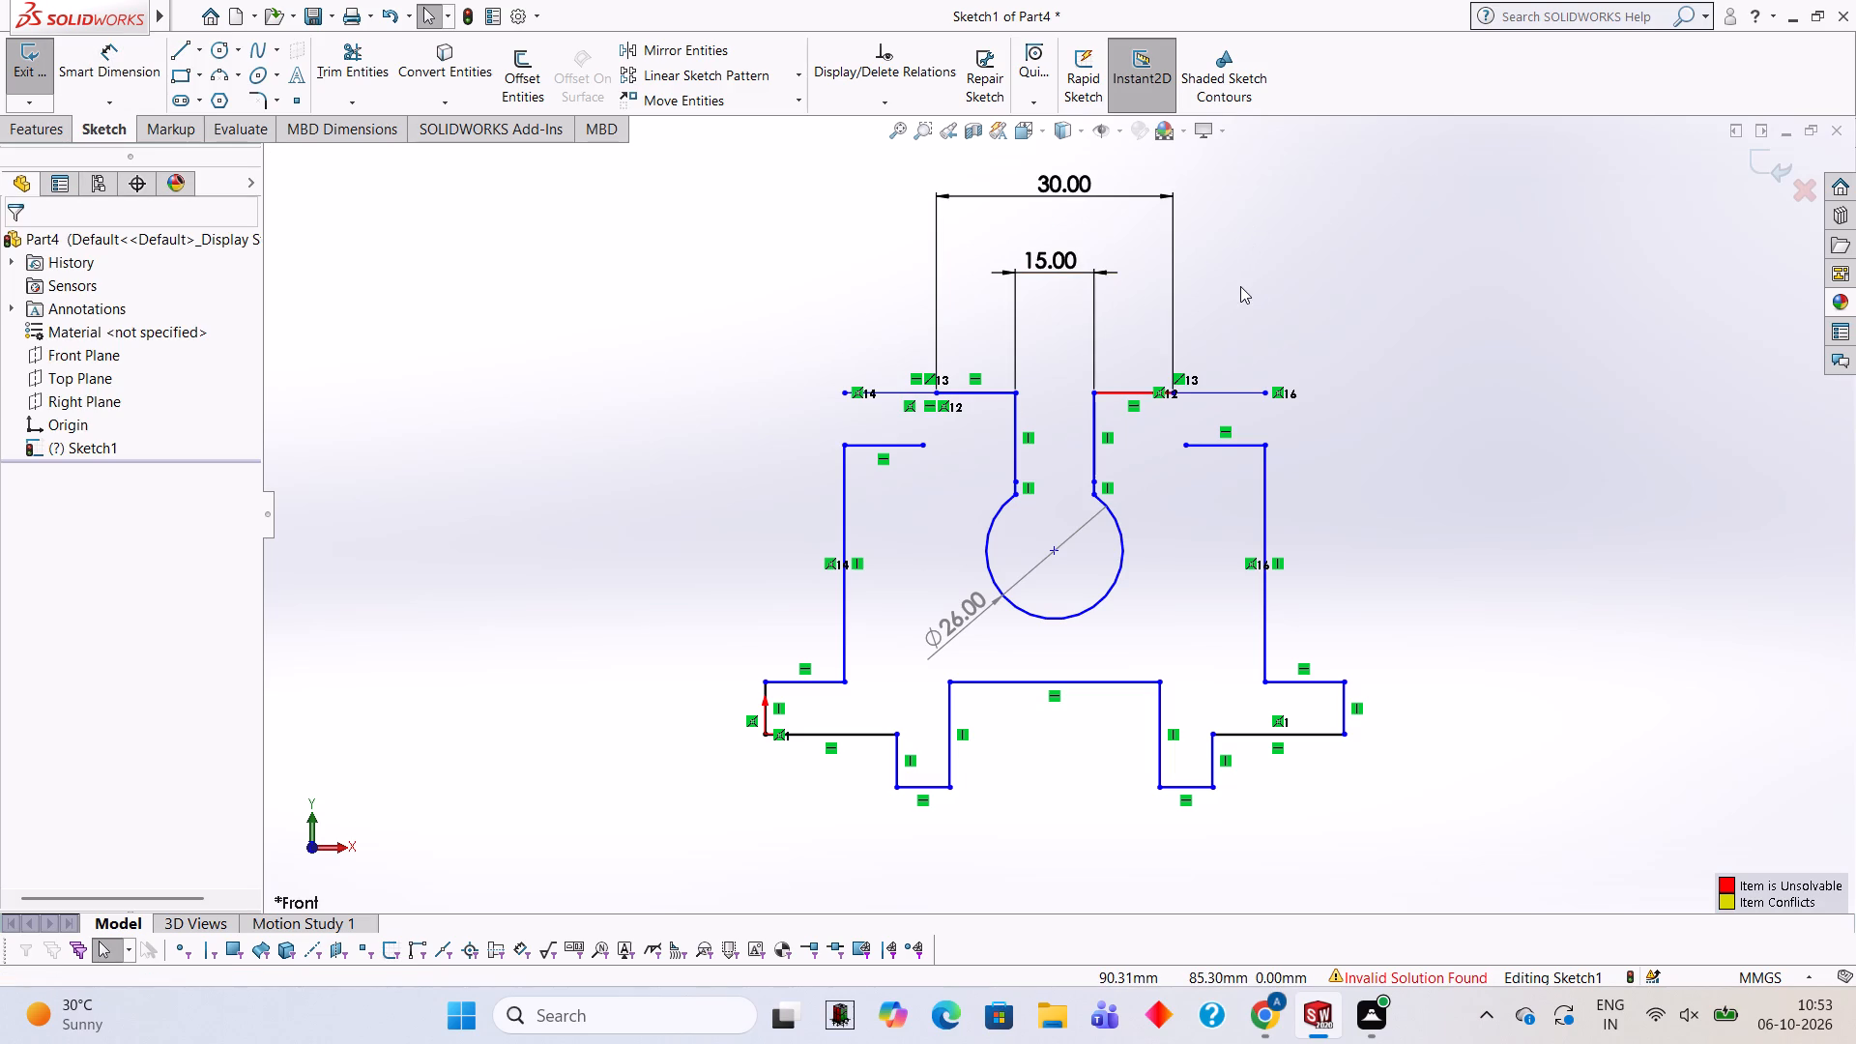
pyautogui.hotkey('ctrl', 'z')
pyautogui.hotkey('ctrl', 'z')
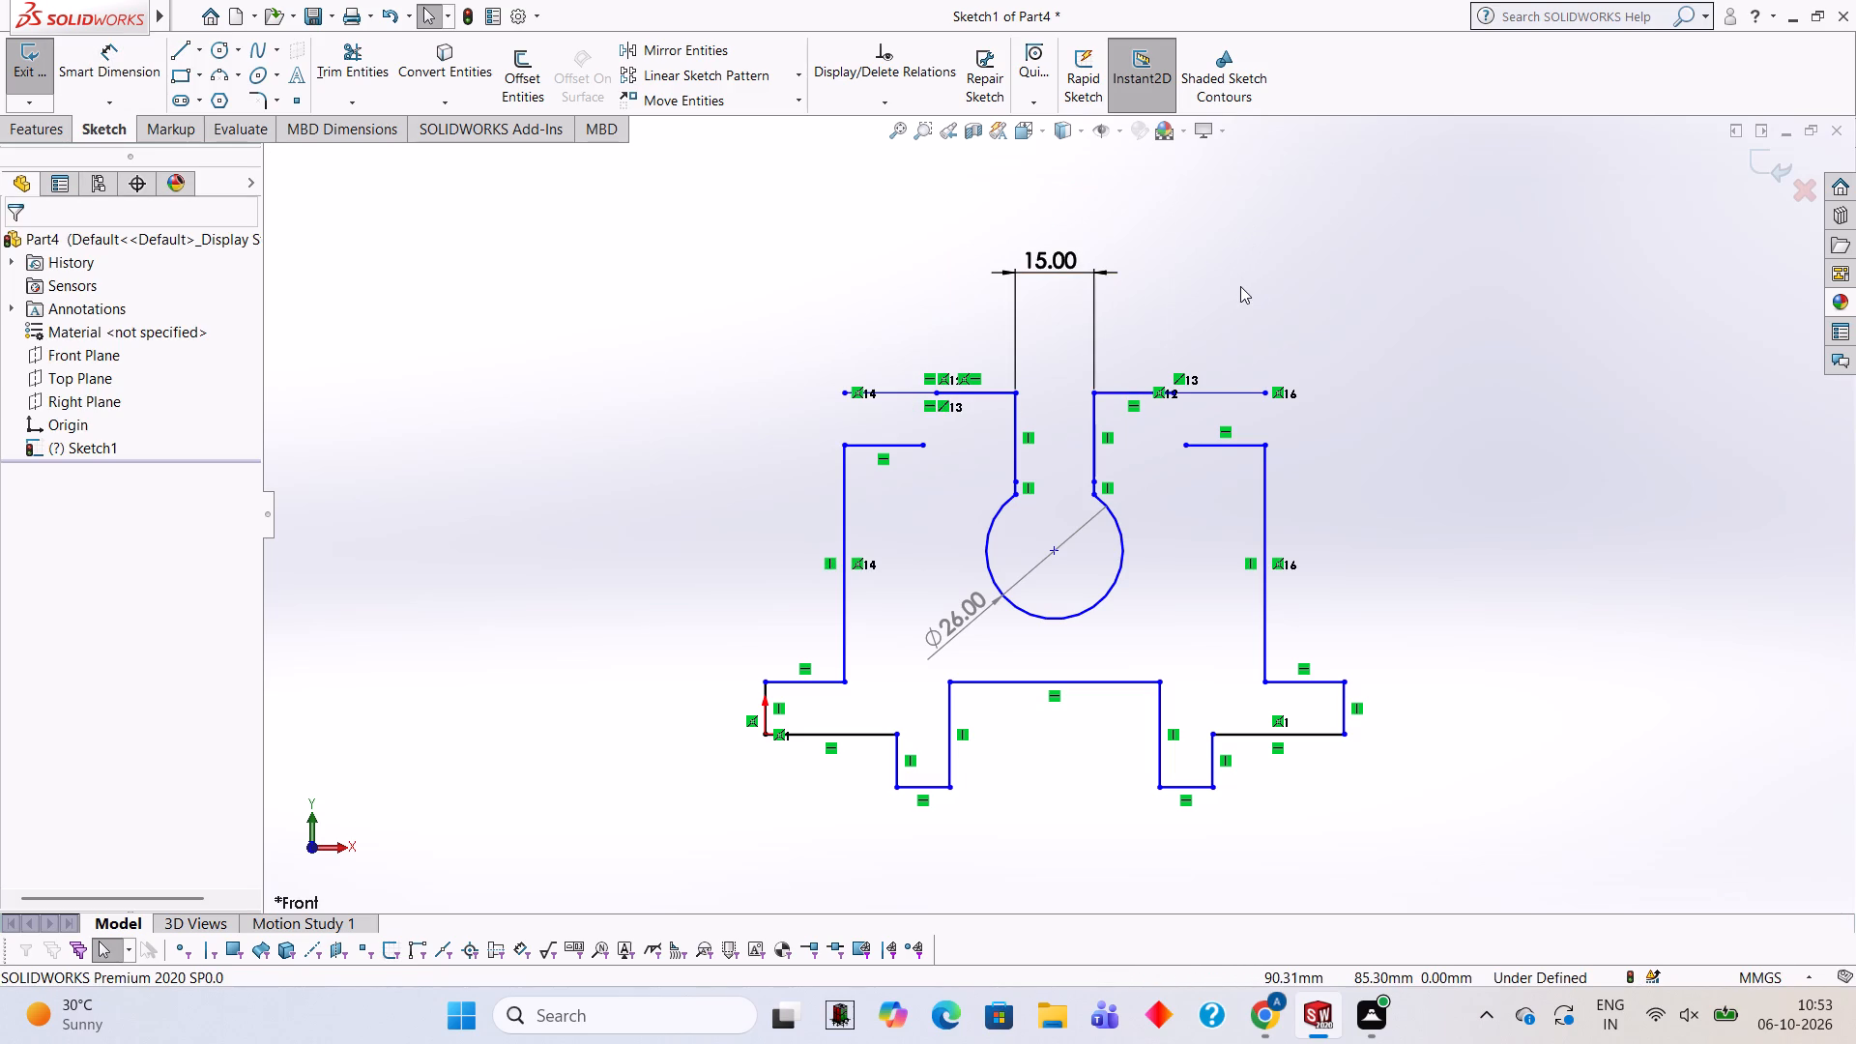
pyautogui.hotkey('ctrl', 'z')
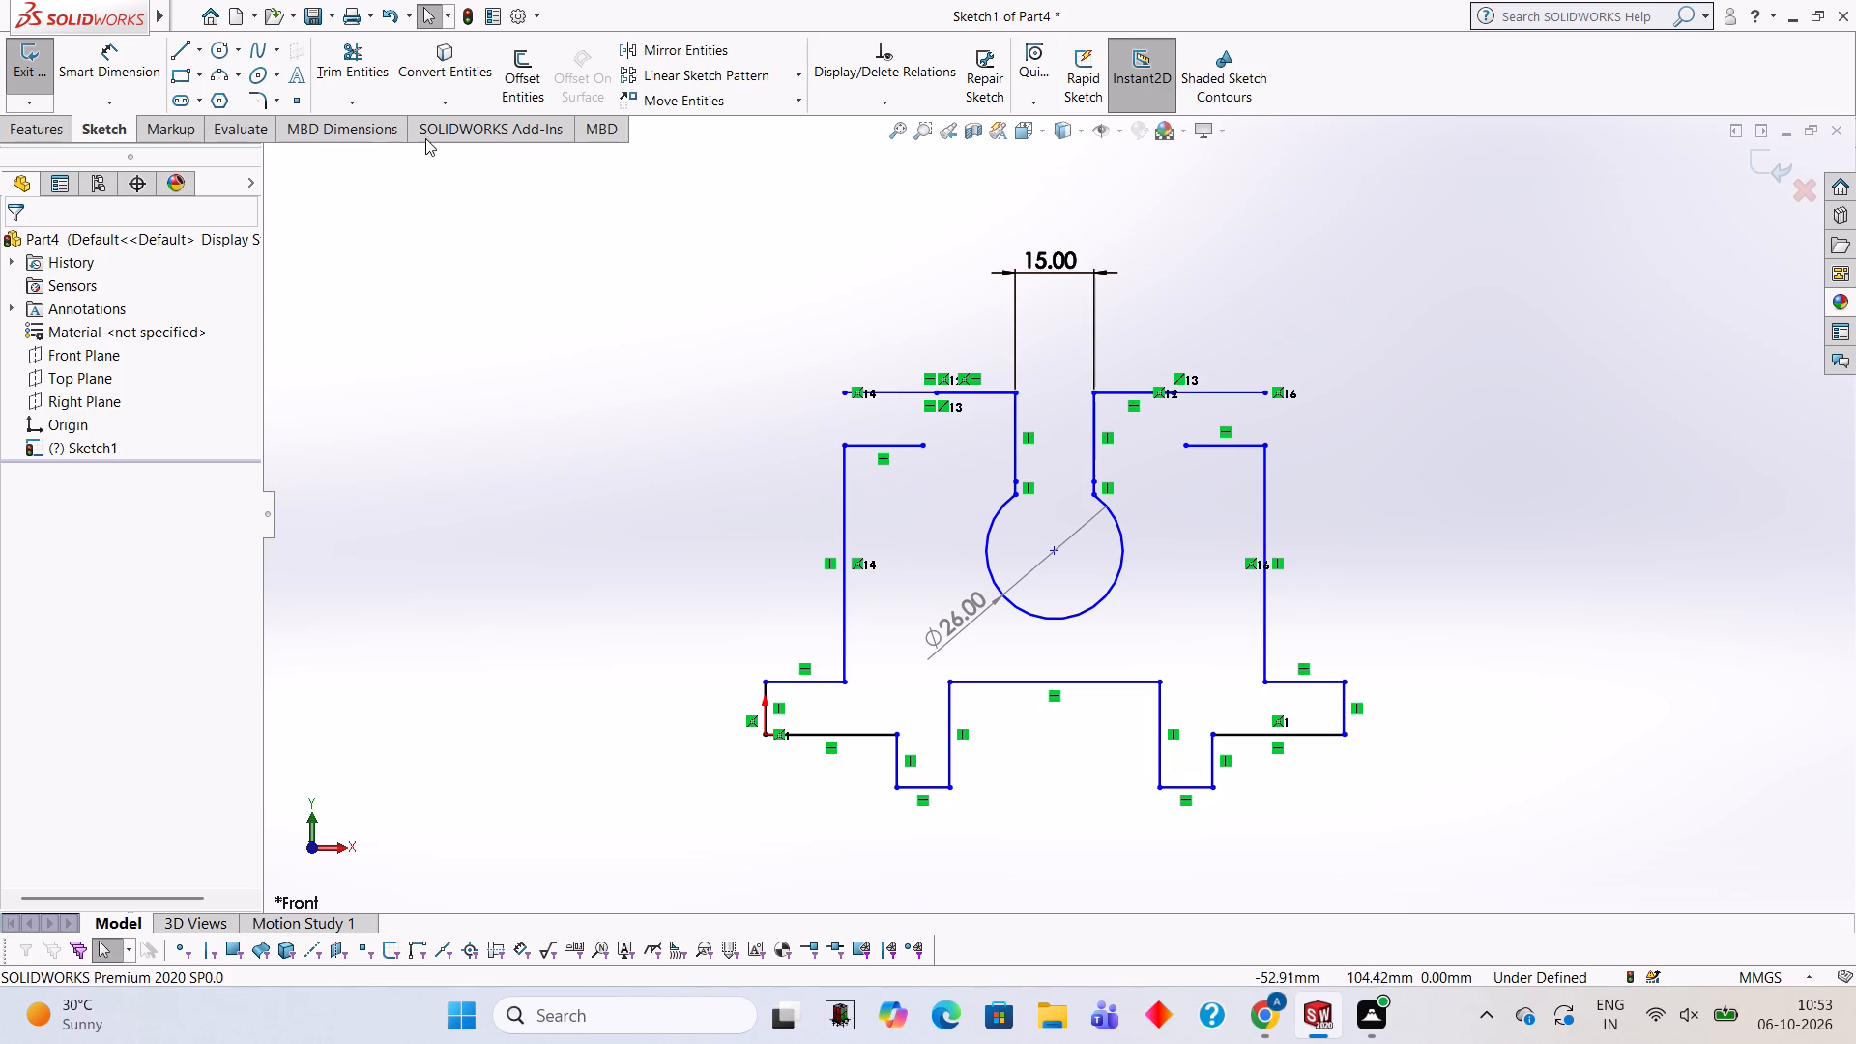
# Trim away all the horizontal line segments extending from the neck's upper ends on both sides.
pyautogui.click(381, 57)
pyautogui.click(881, 395)
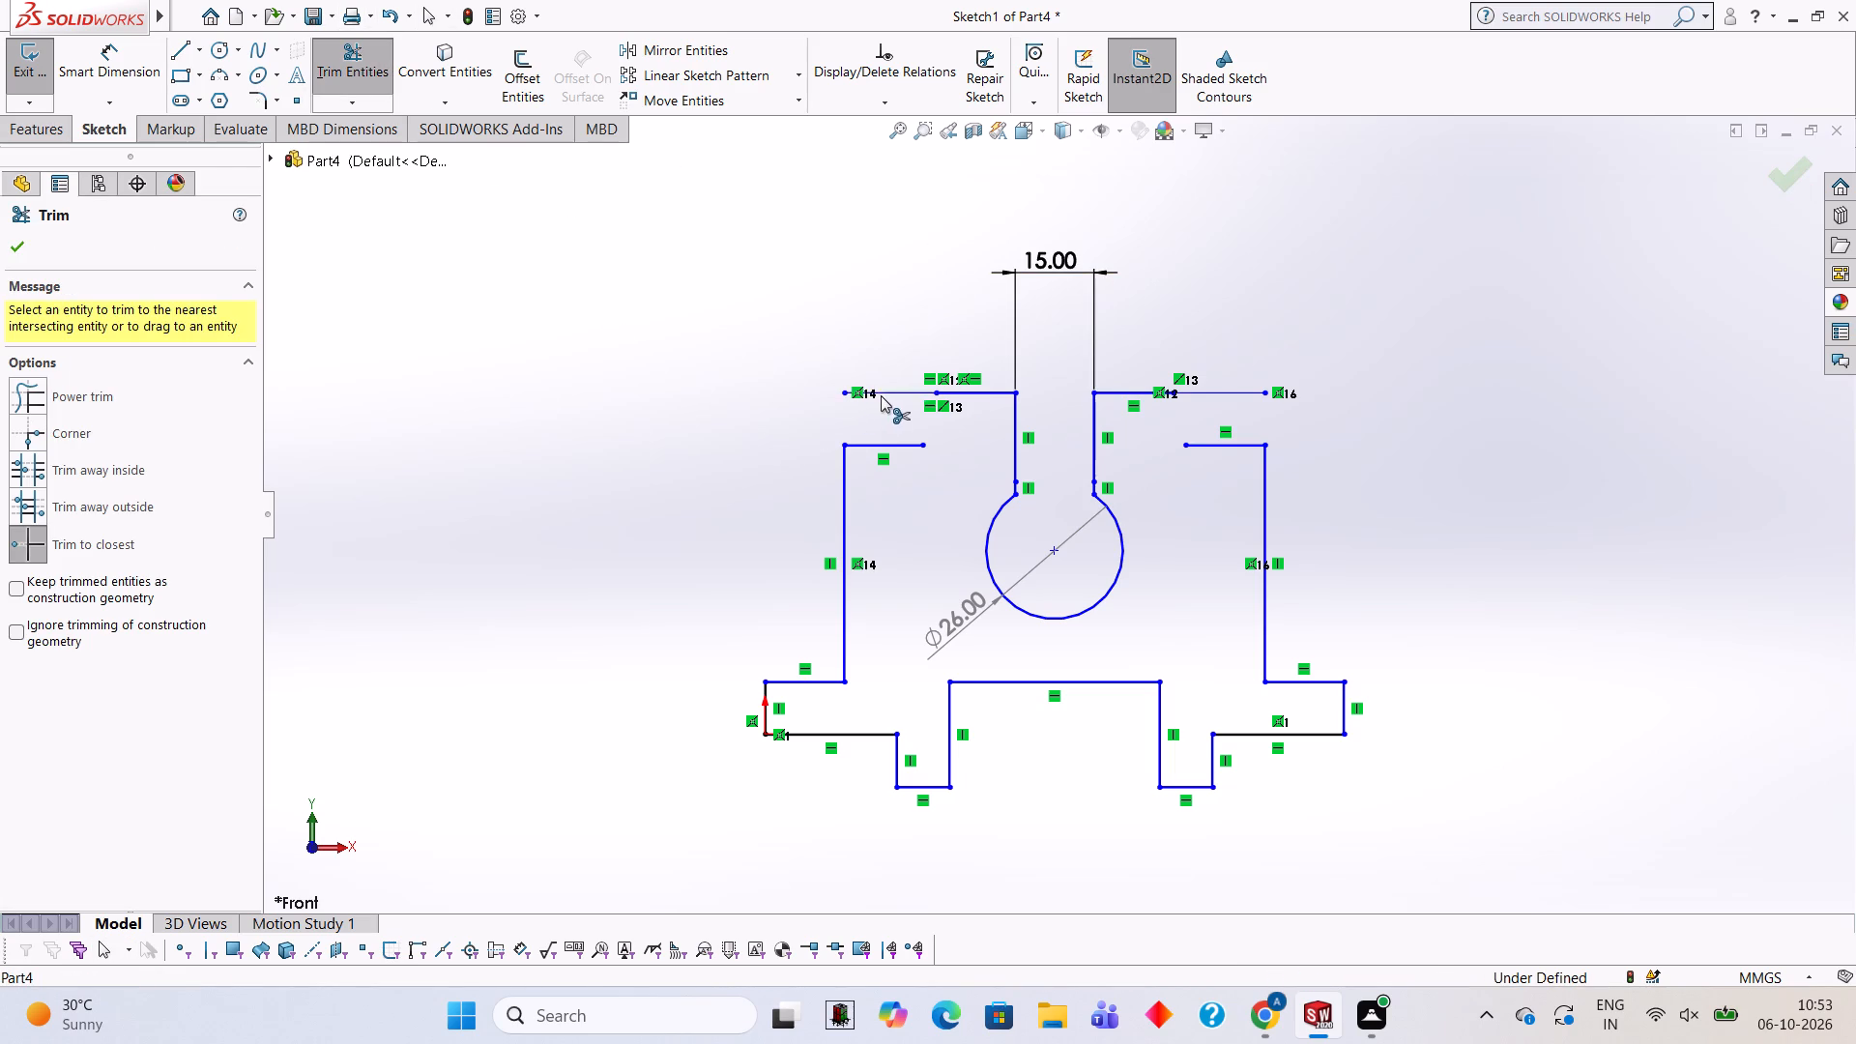
pyautogui.click(893, 389)
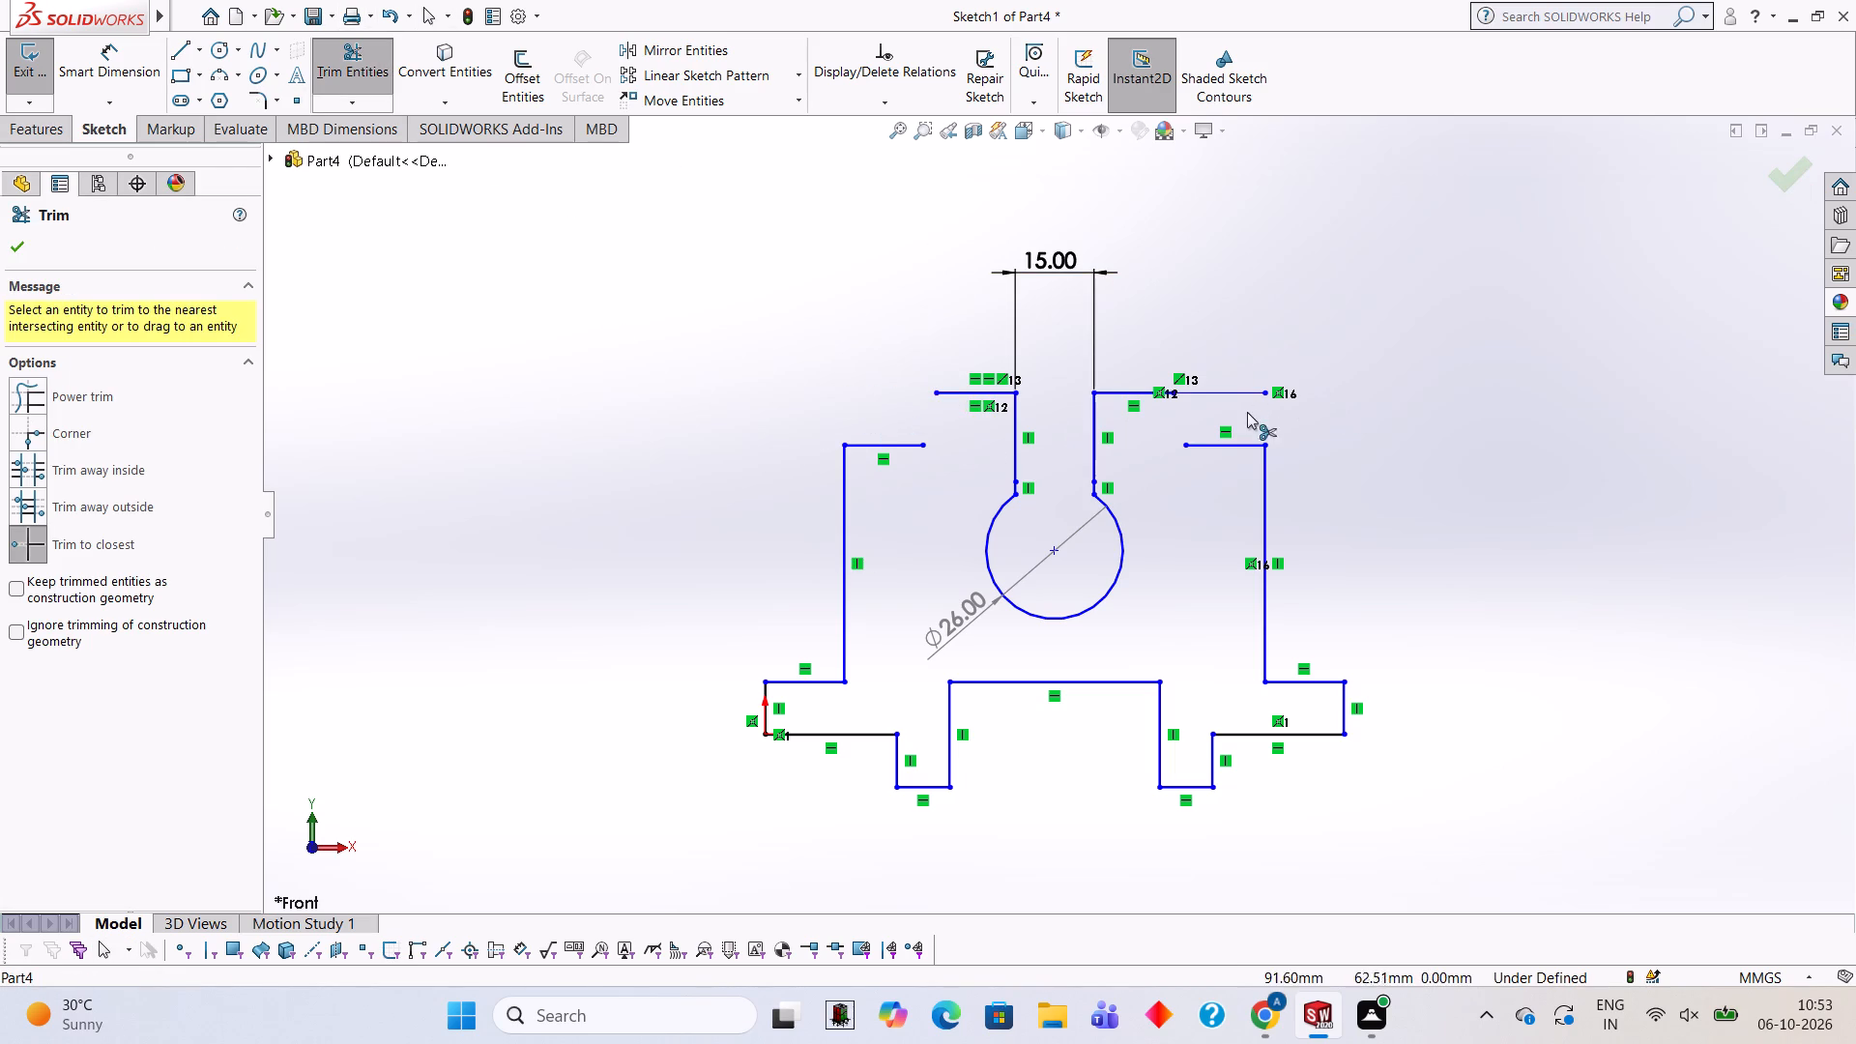
pyautogui.click(1243, 389)
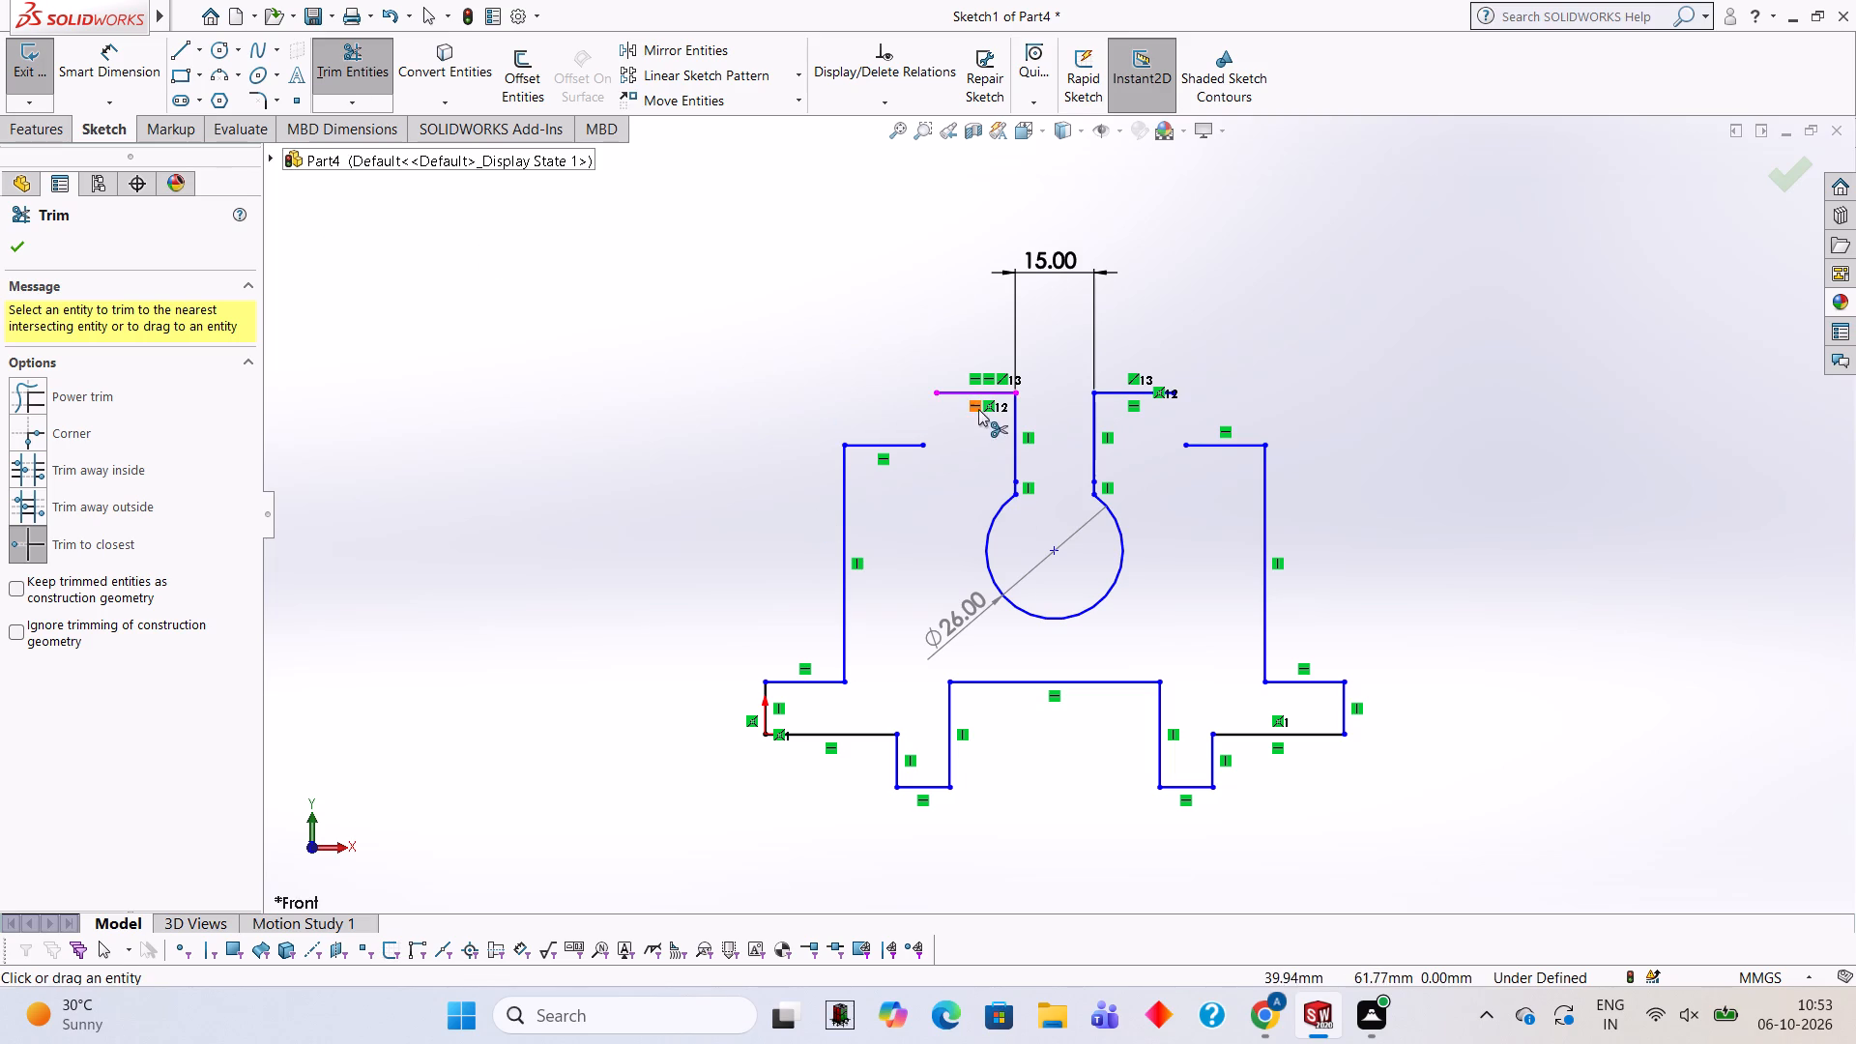
pyautogui.click(962, 391)
pyautogui.click(1144, 390)
pyautogui.click(1133, 390)
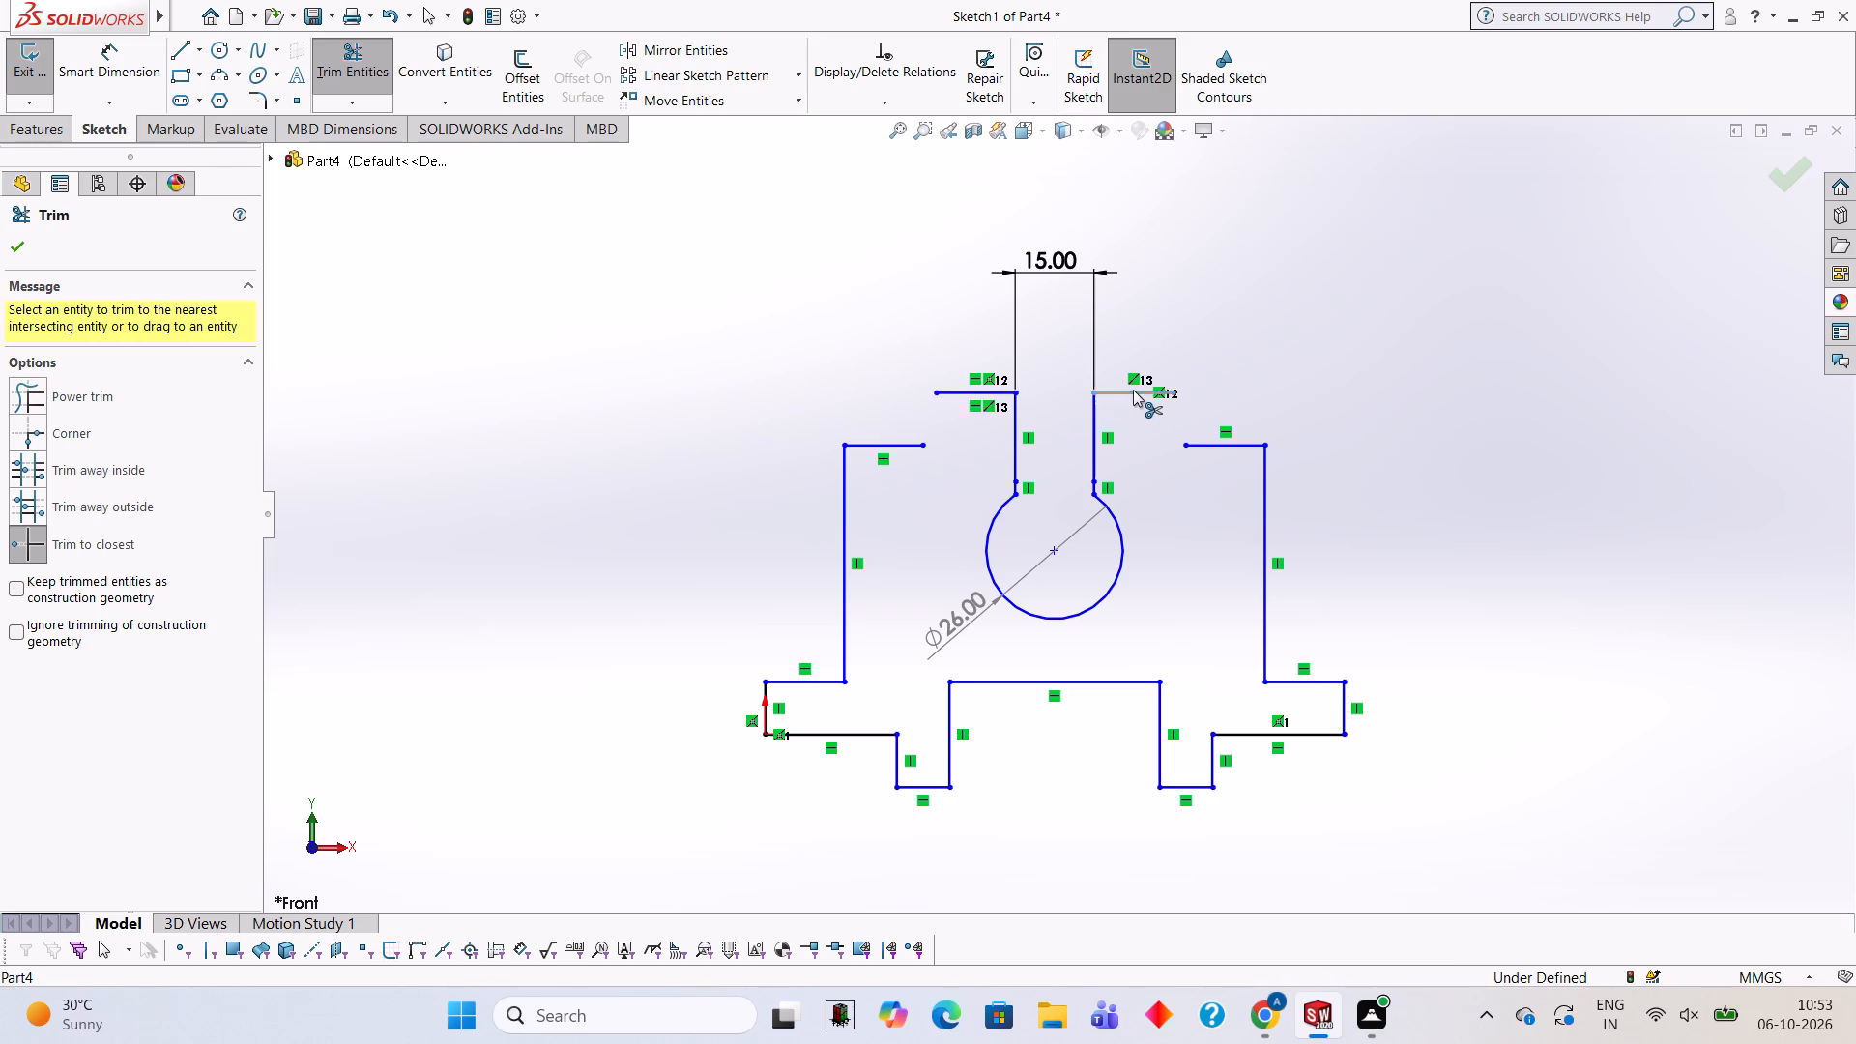
pyautogui.click(990, 390)
pyautogui.click(984, 392)
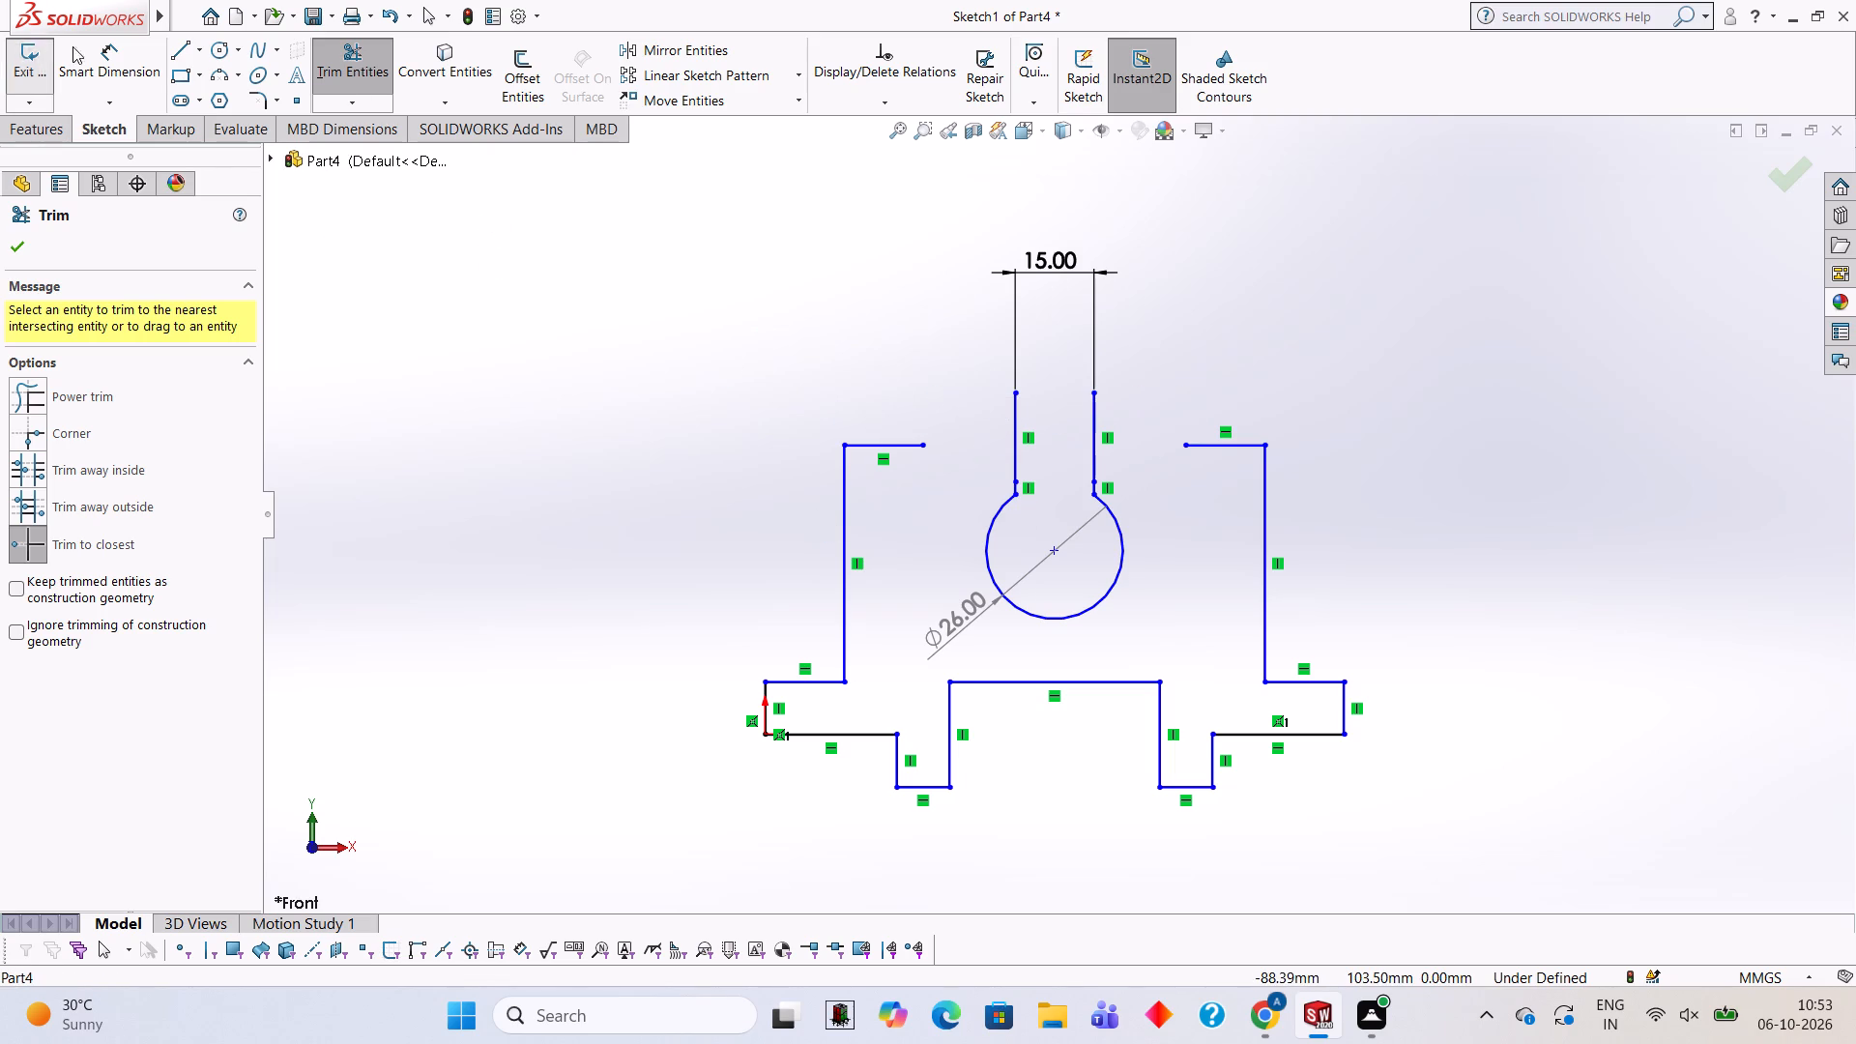
# Sketch a 15 mm horizontal line leftward from the neck's top centre, continuing with a sloped line to the left shoulder's inner end.
pyautogui.click(184, 58)
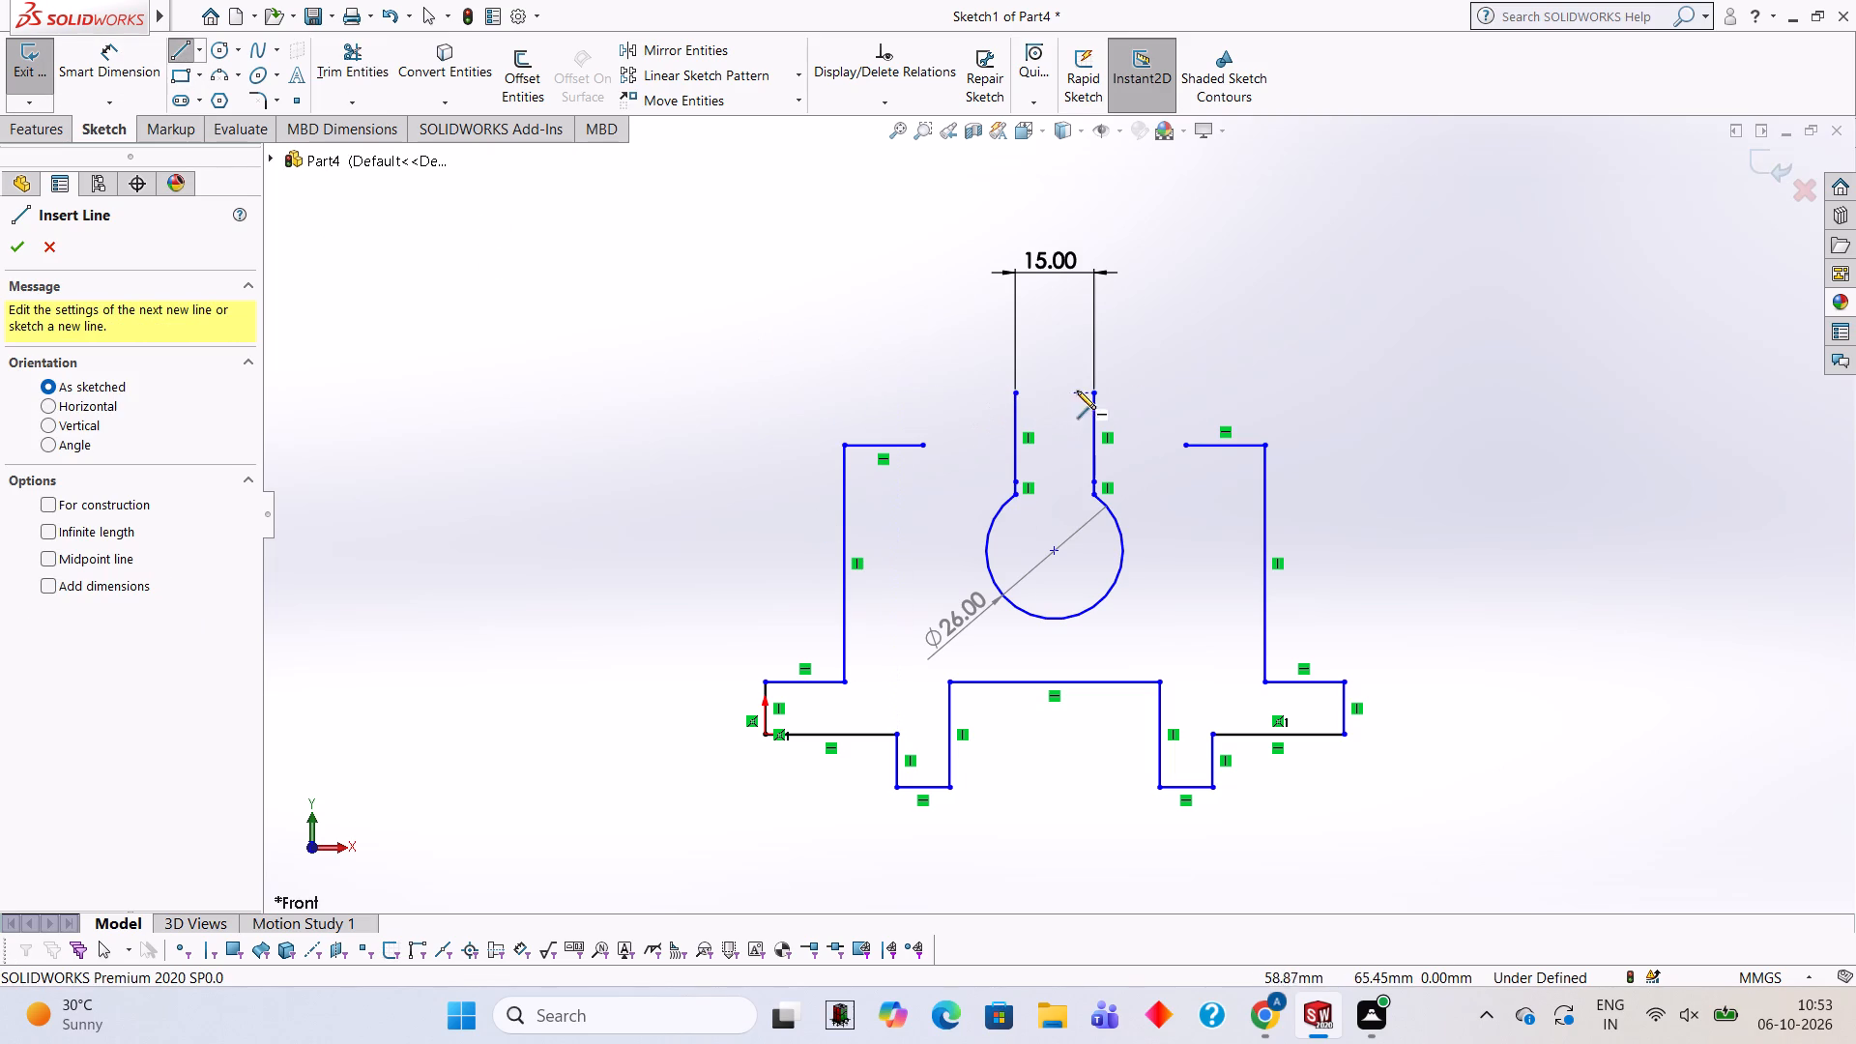
pyautogui.click(1053, 392)
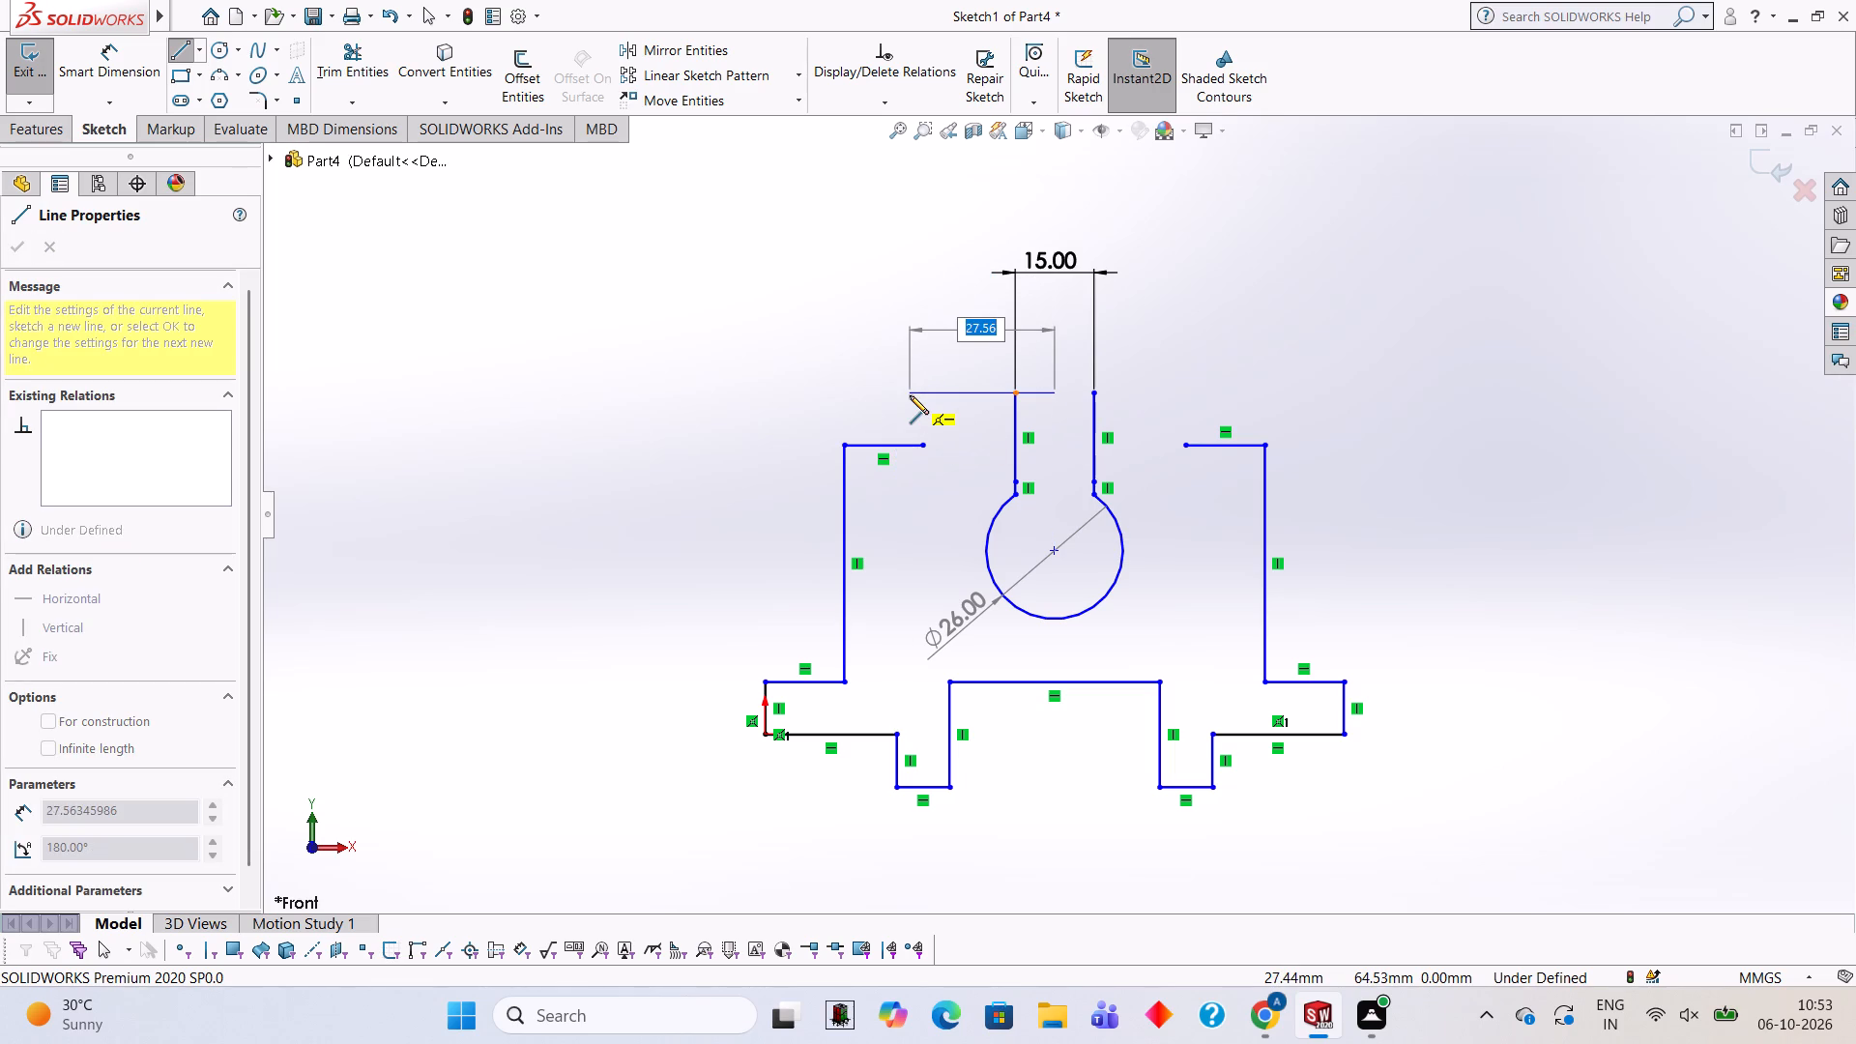
pyautogui.write('115')
pyautogui.press('BackSpace')
pyautogui.press('BackSpace')
pyautogui.press('5')
pyautogui.press('Return')
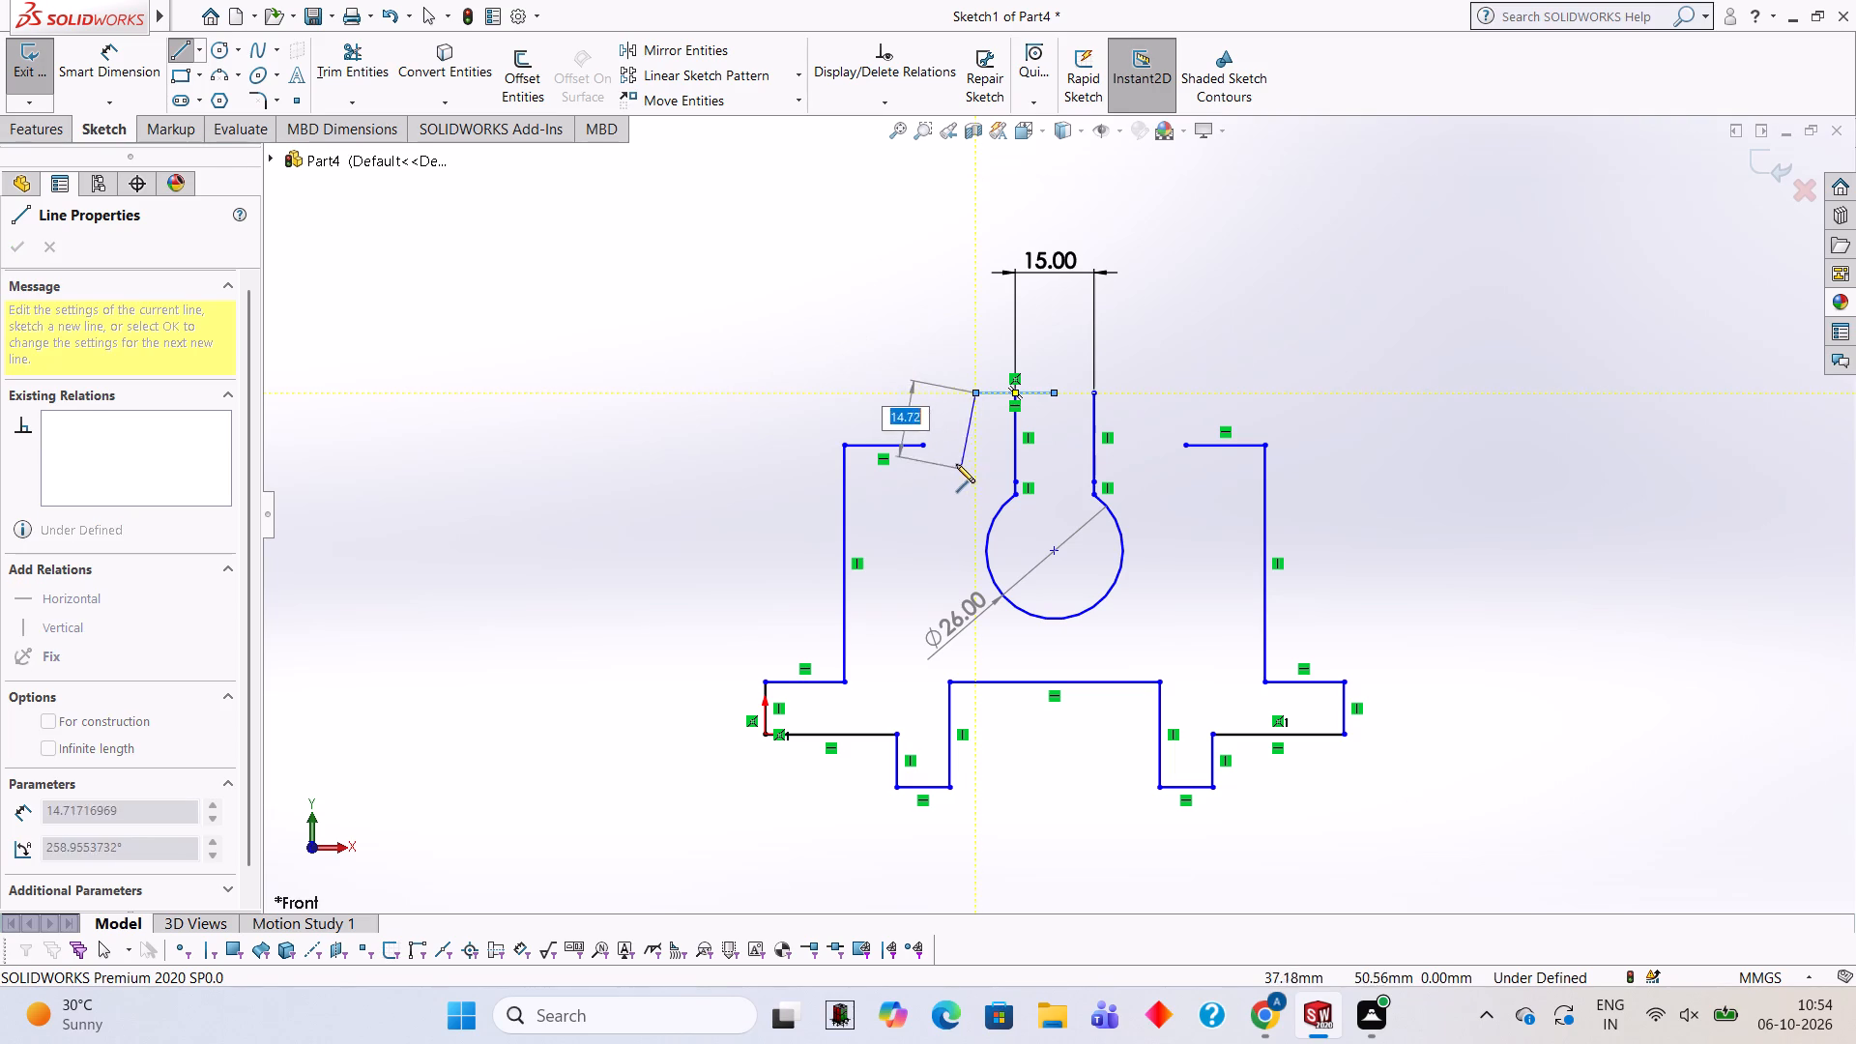
pyautogui.click(920, 448)
pyautogui.press('Escape')
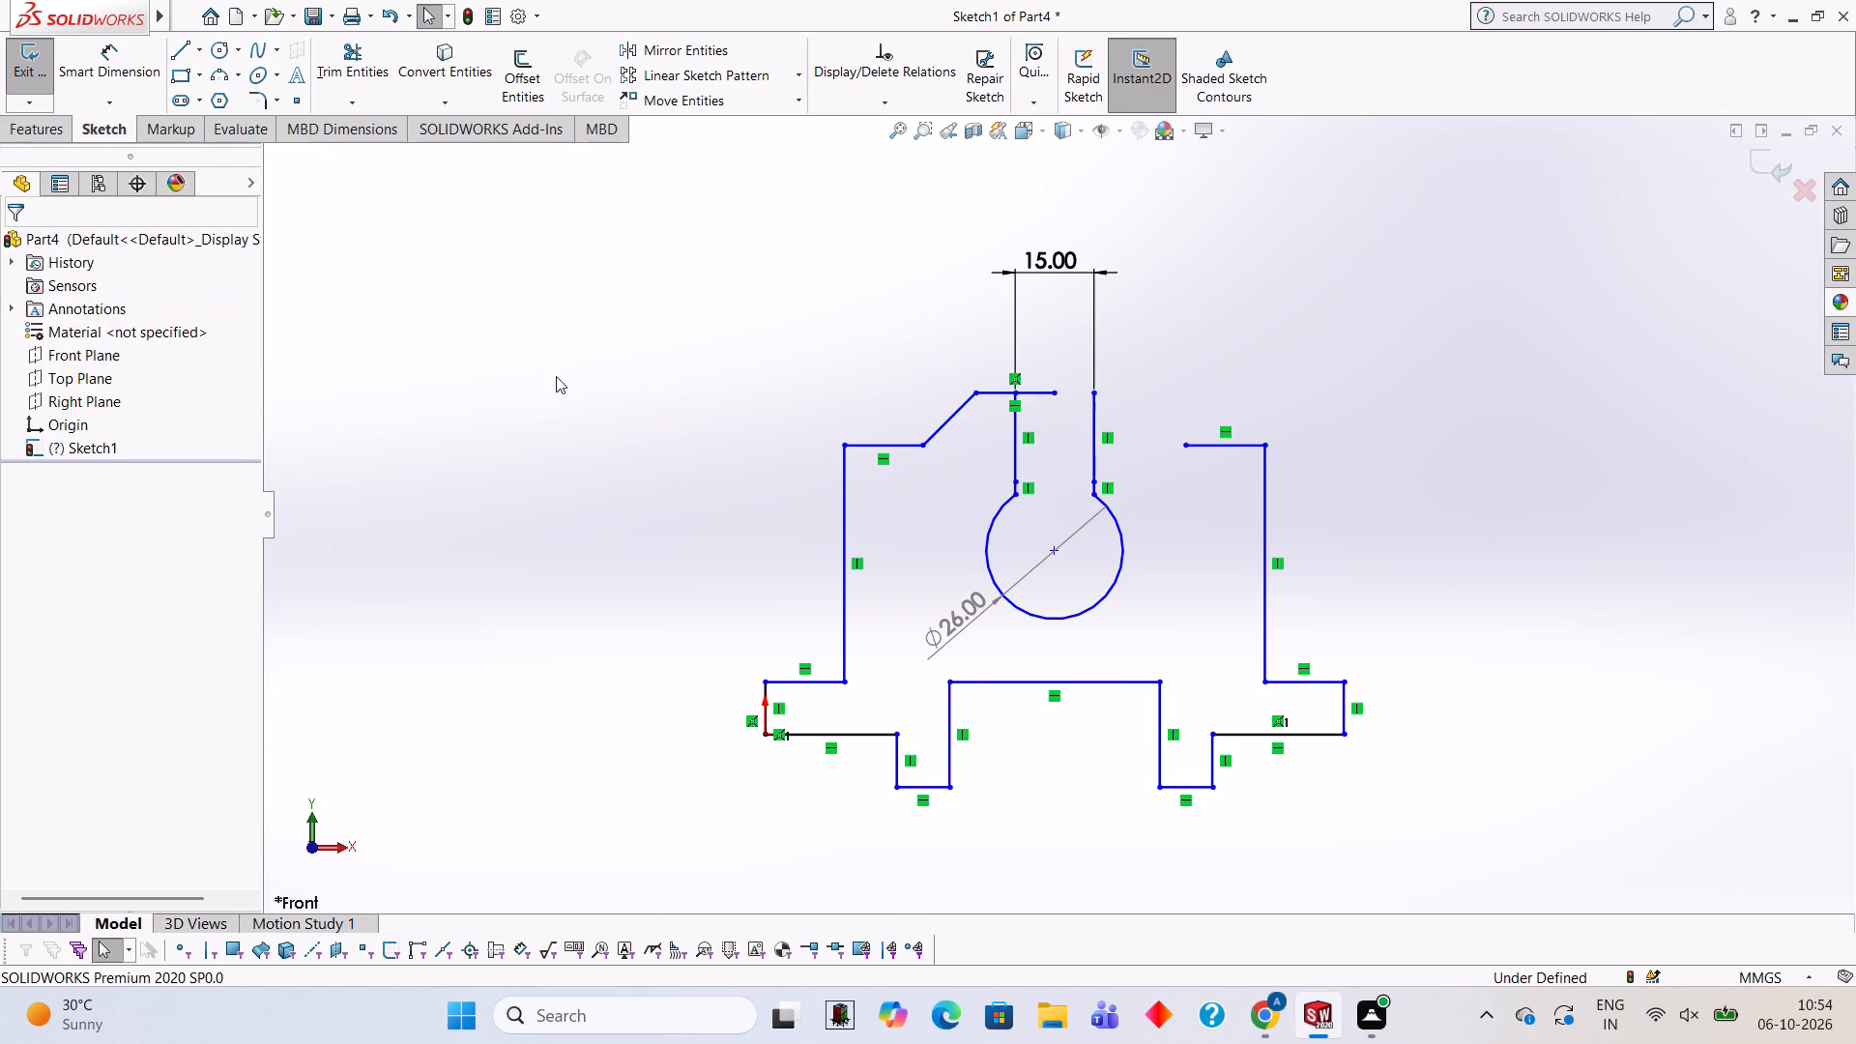
# Sketch a 15 mm horizontal line rightward from the neck's top centre, continuing with a sloped line to the right shoulder's inner end.
pyautogui.click(174, 57)
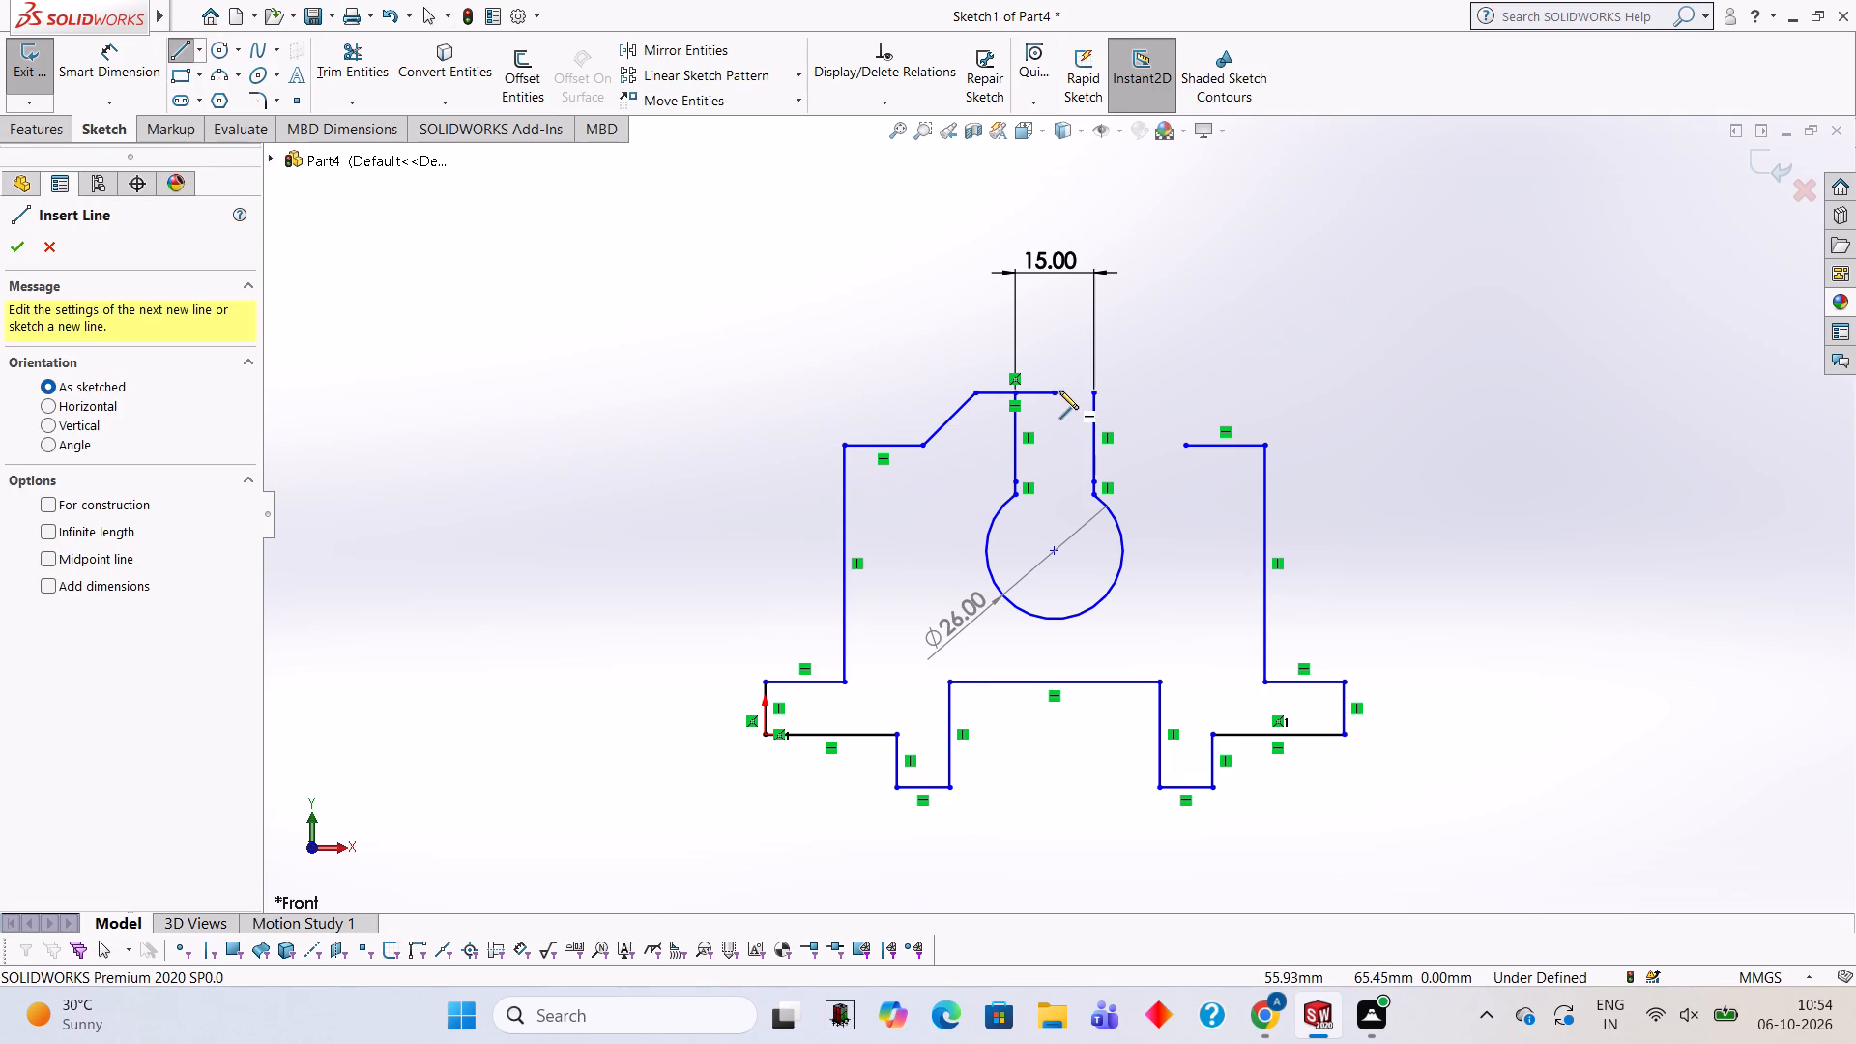
pyautogui.click(1052, 391)
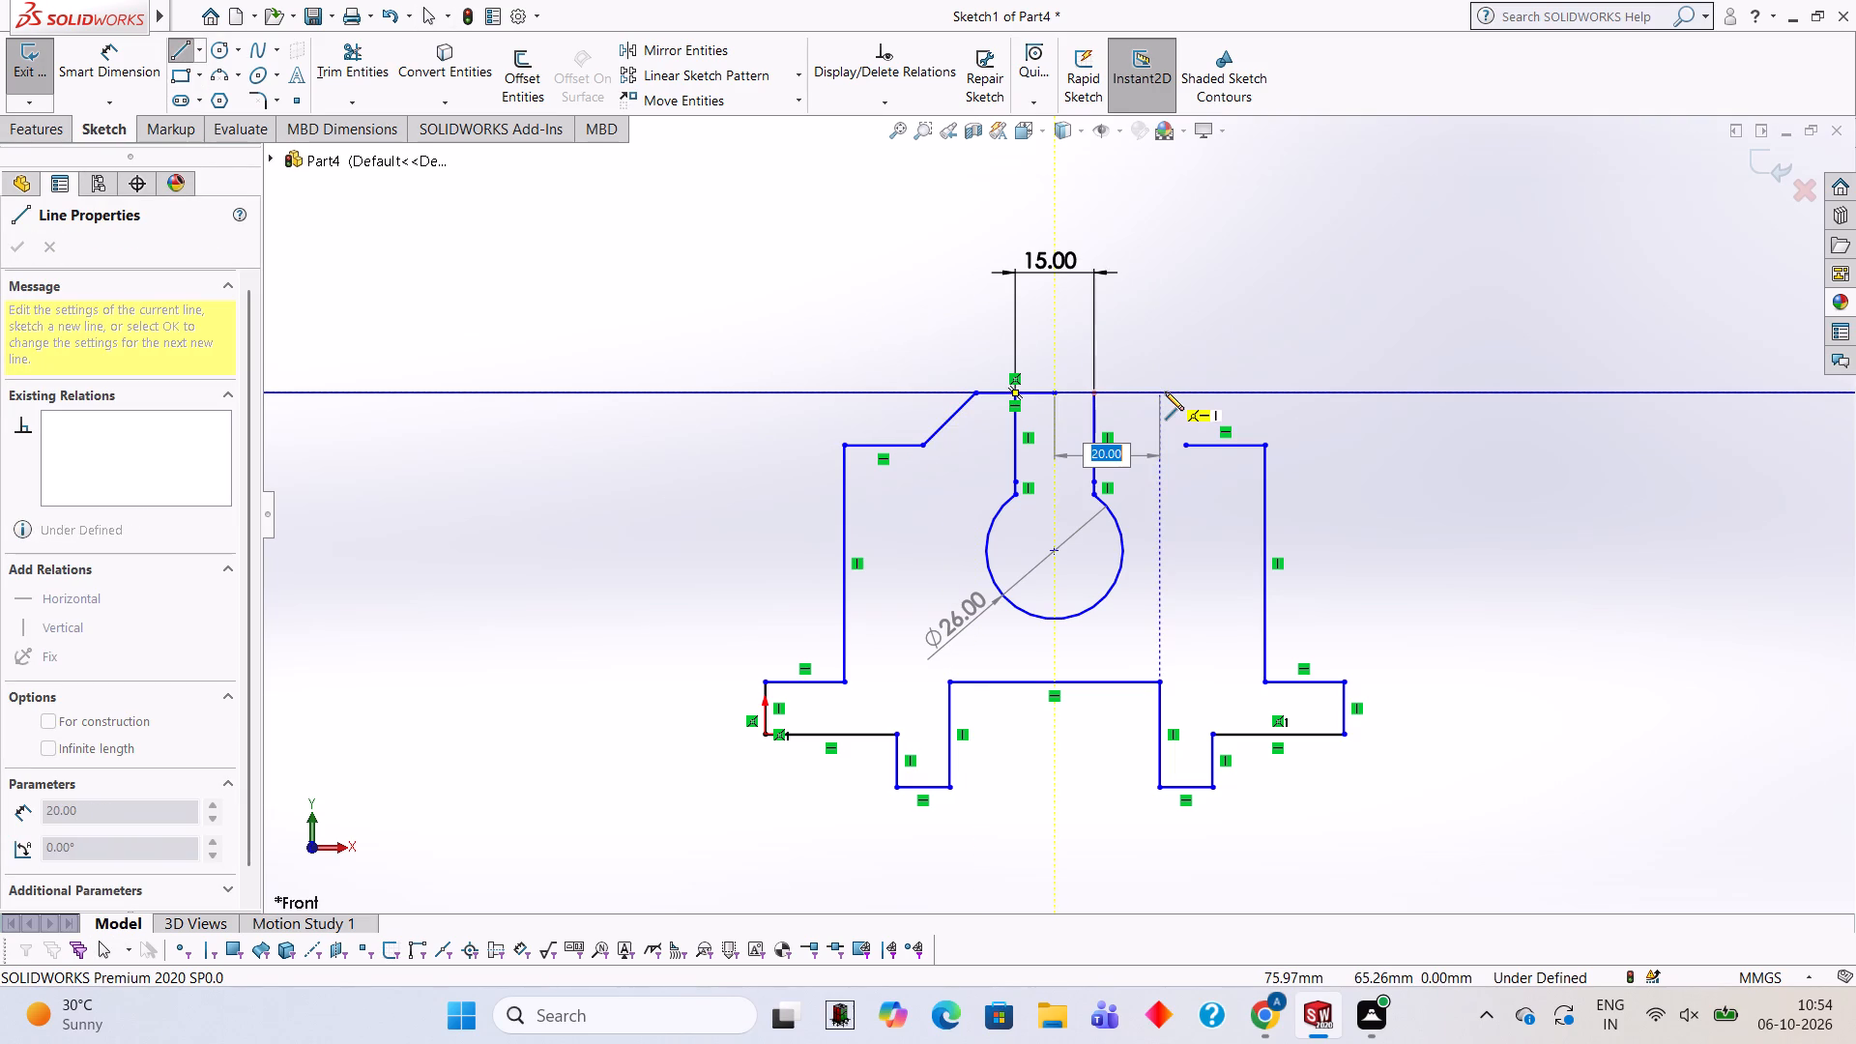
pyautogui.write('15')
pyautogui.press('Return')
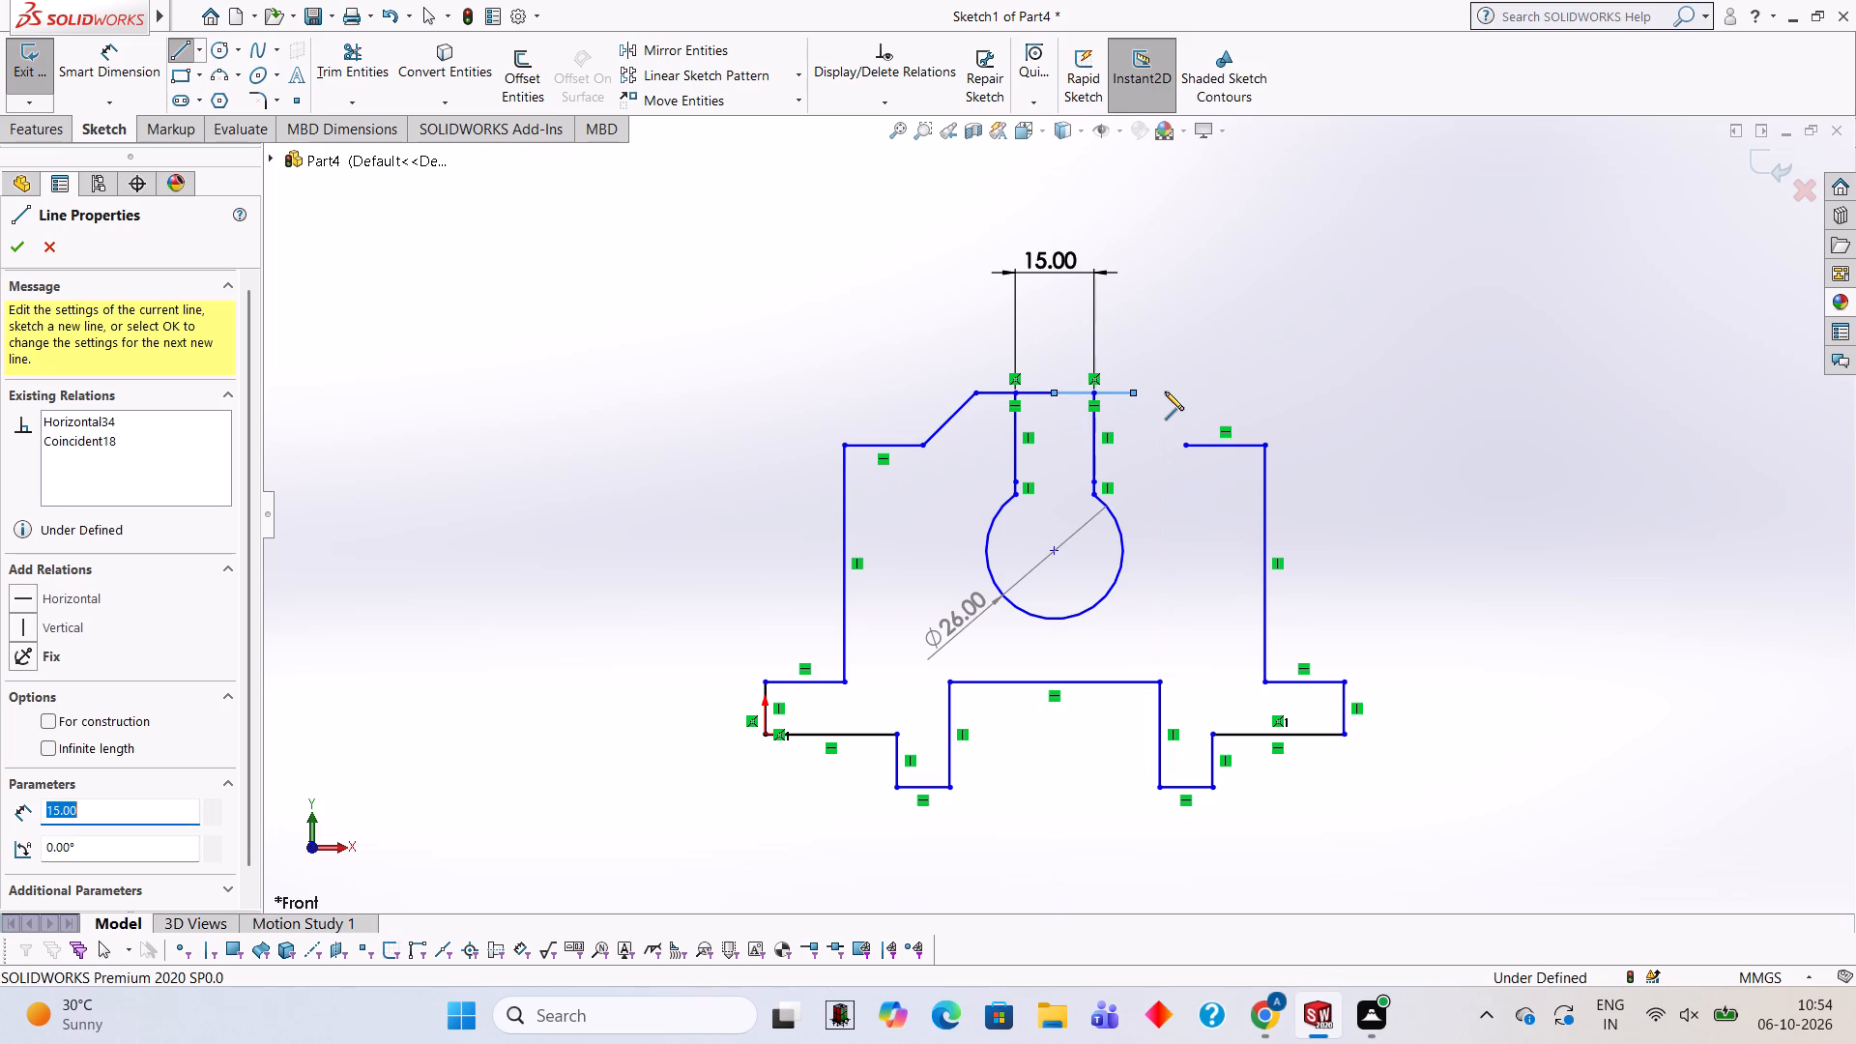
pyautogui.click(1183, 447)
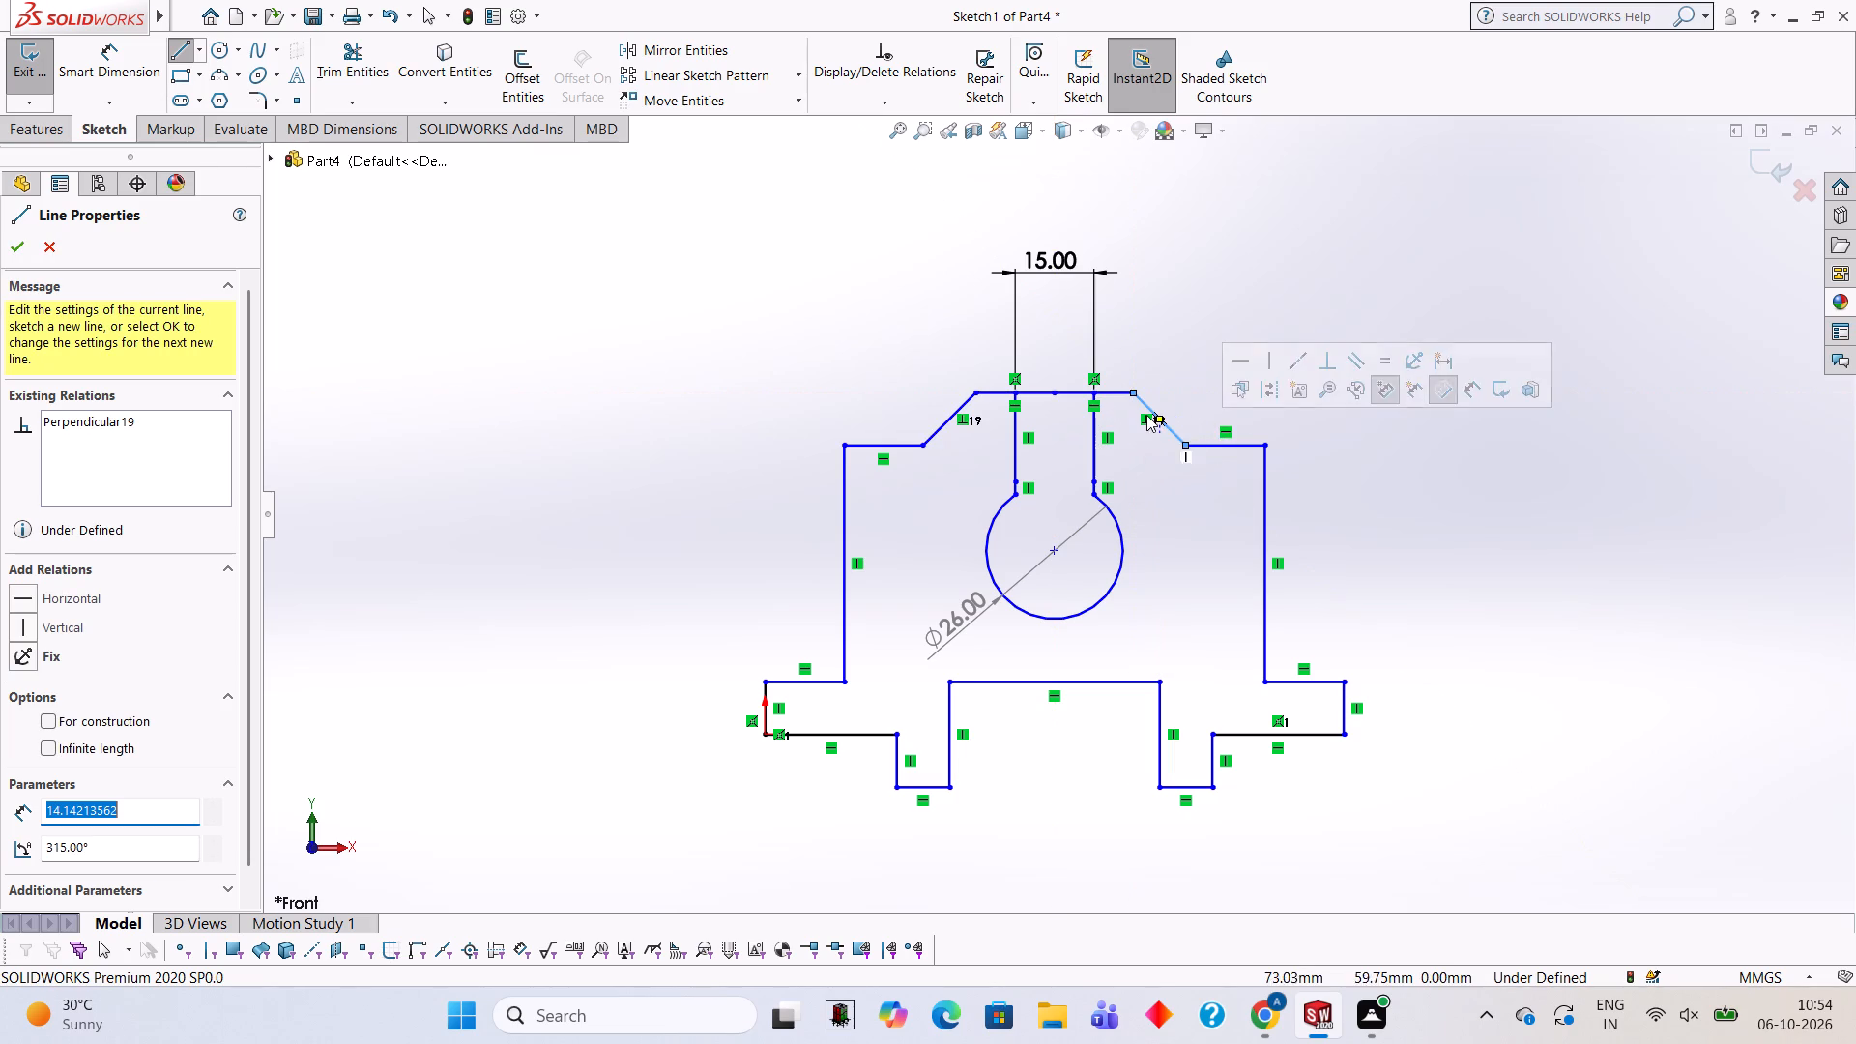
pyautogui.press('Escape')
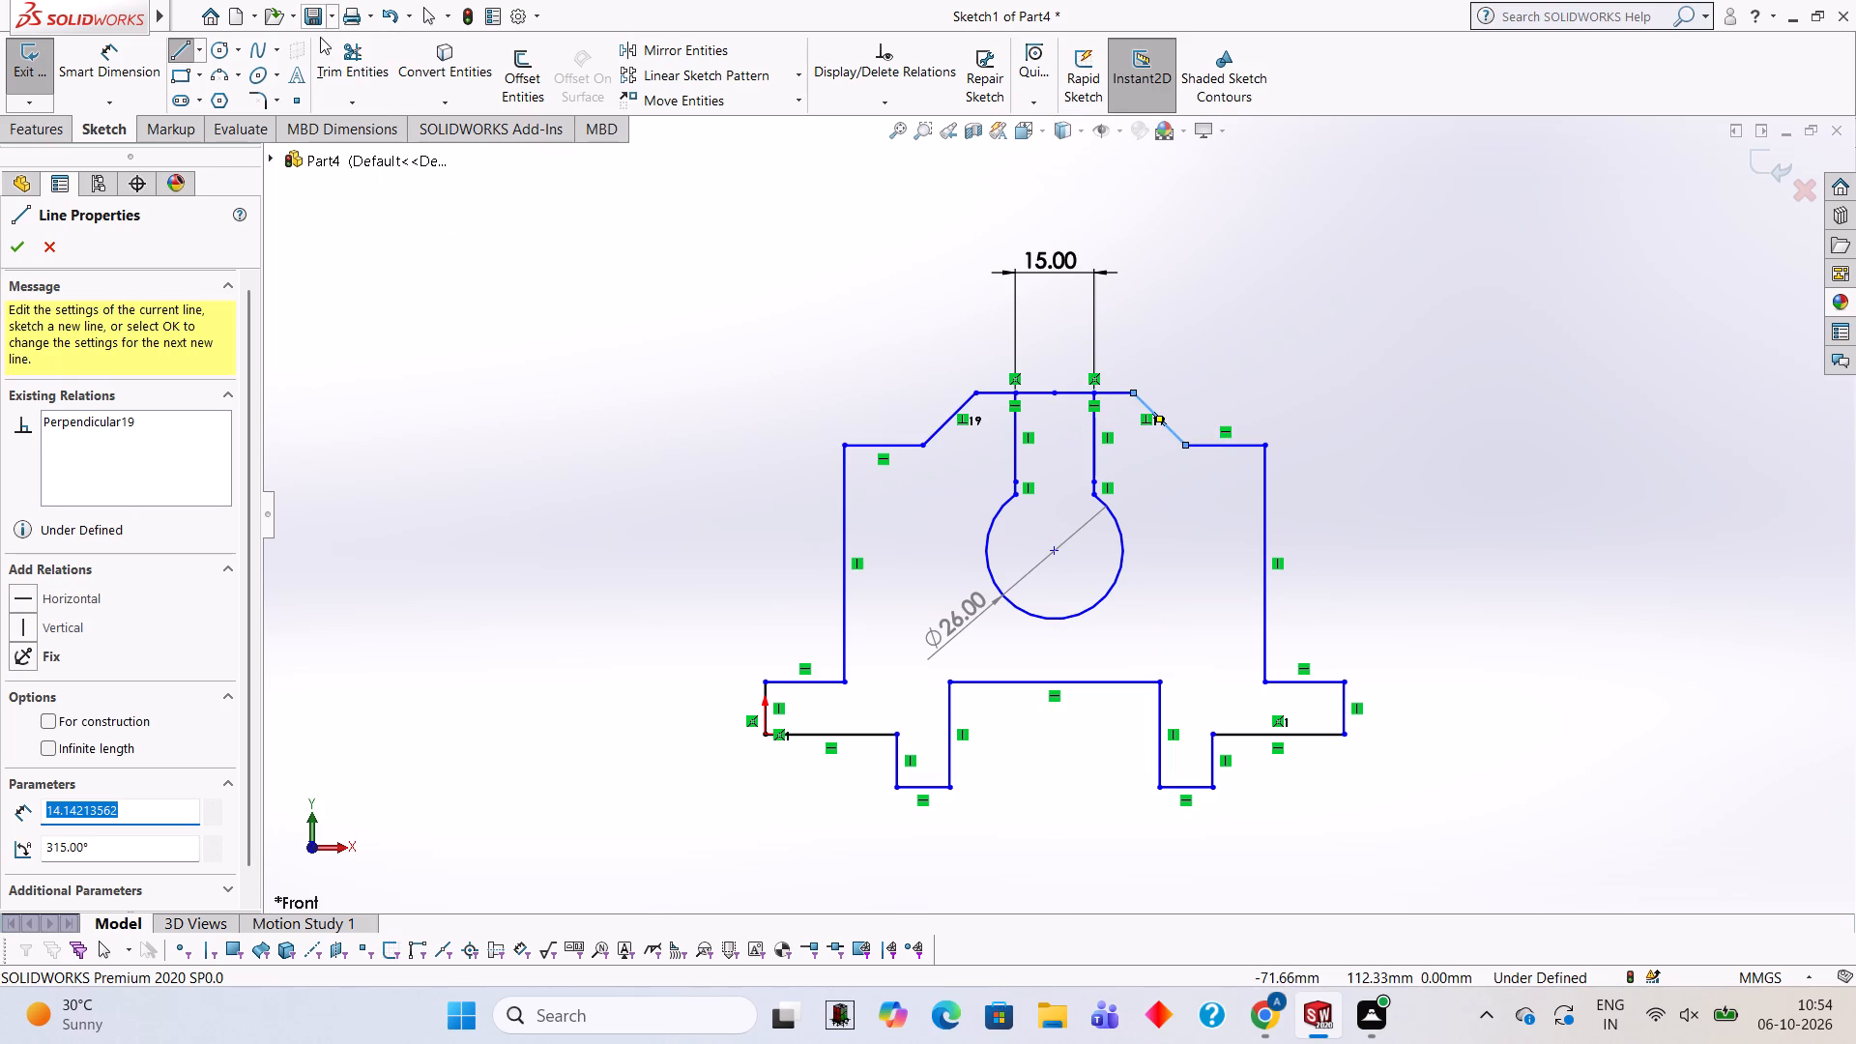
# Trim away the two horizontal line segments that close the neck's top opening.
pyautogui.click(352, 68)
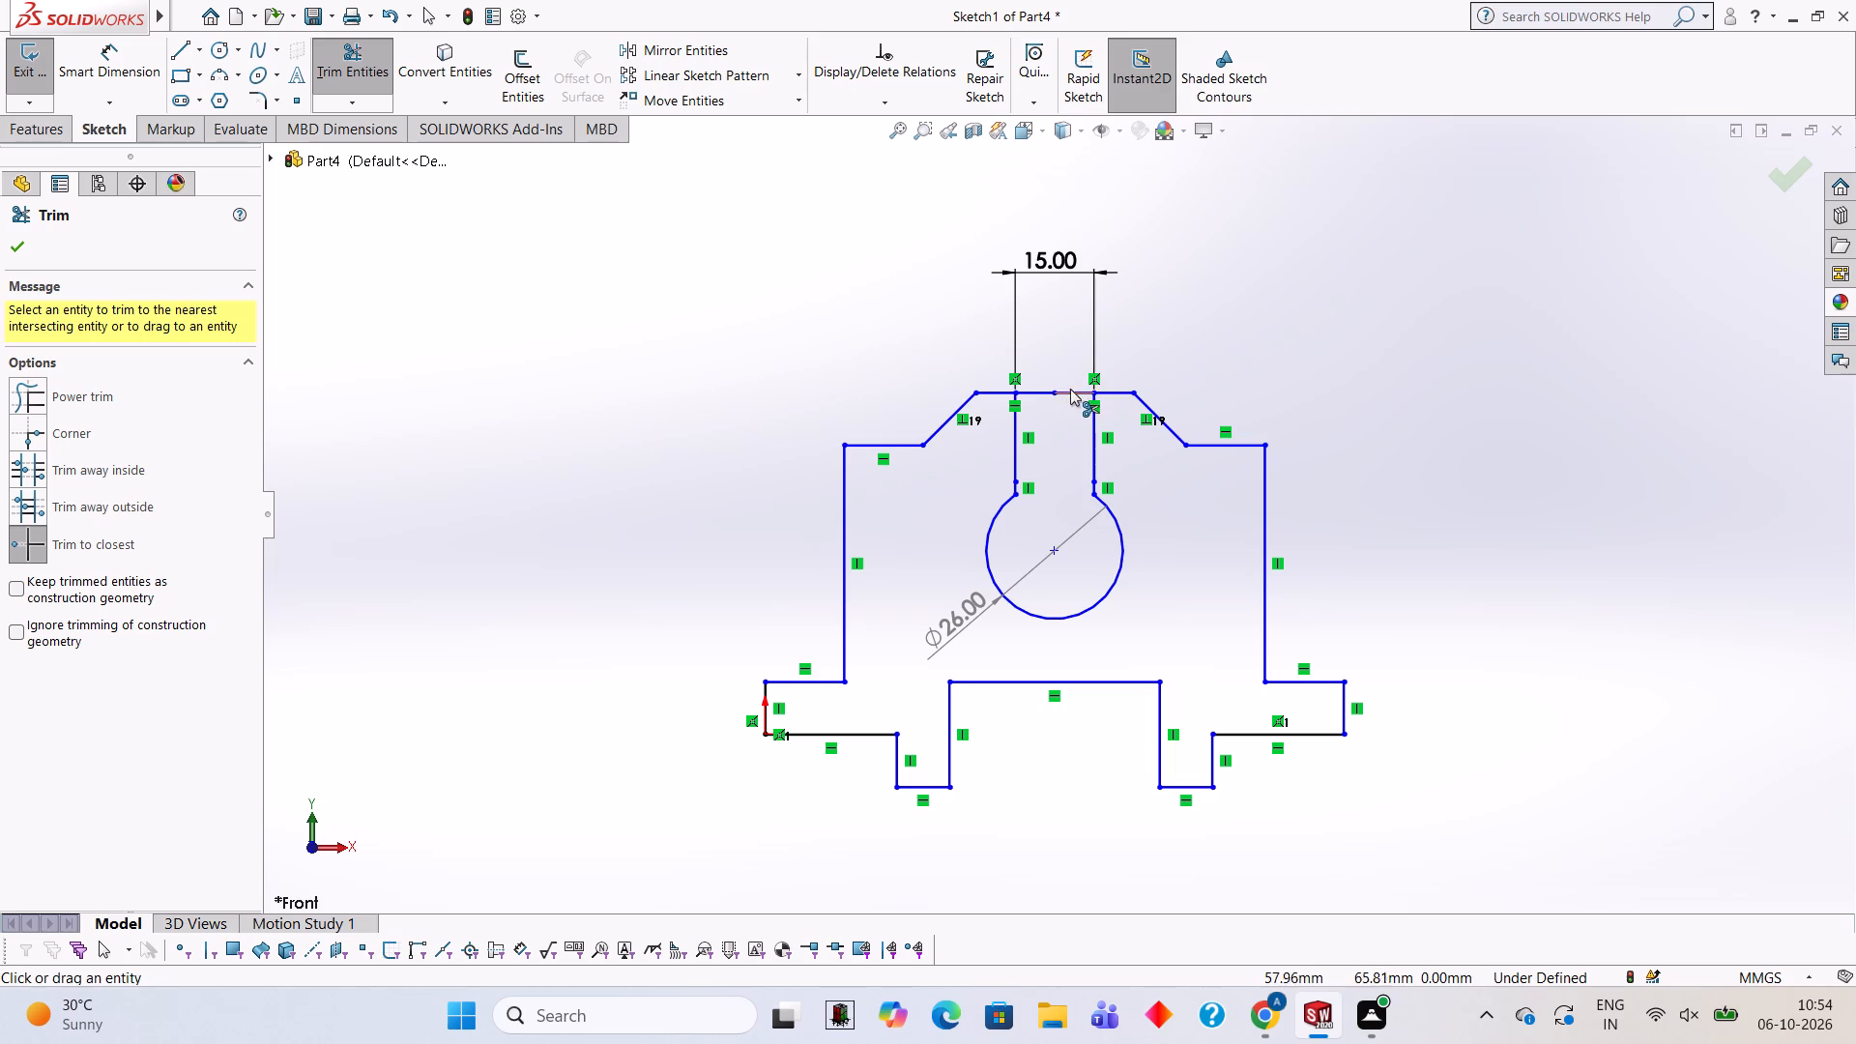
pyautogui.click(1070, 389)
pyautogui.click(1044, 387)
pyautogui.click(1046, 393)
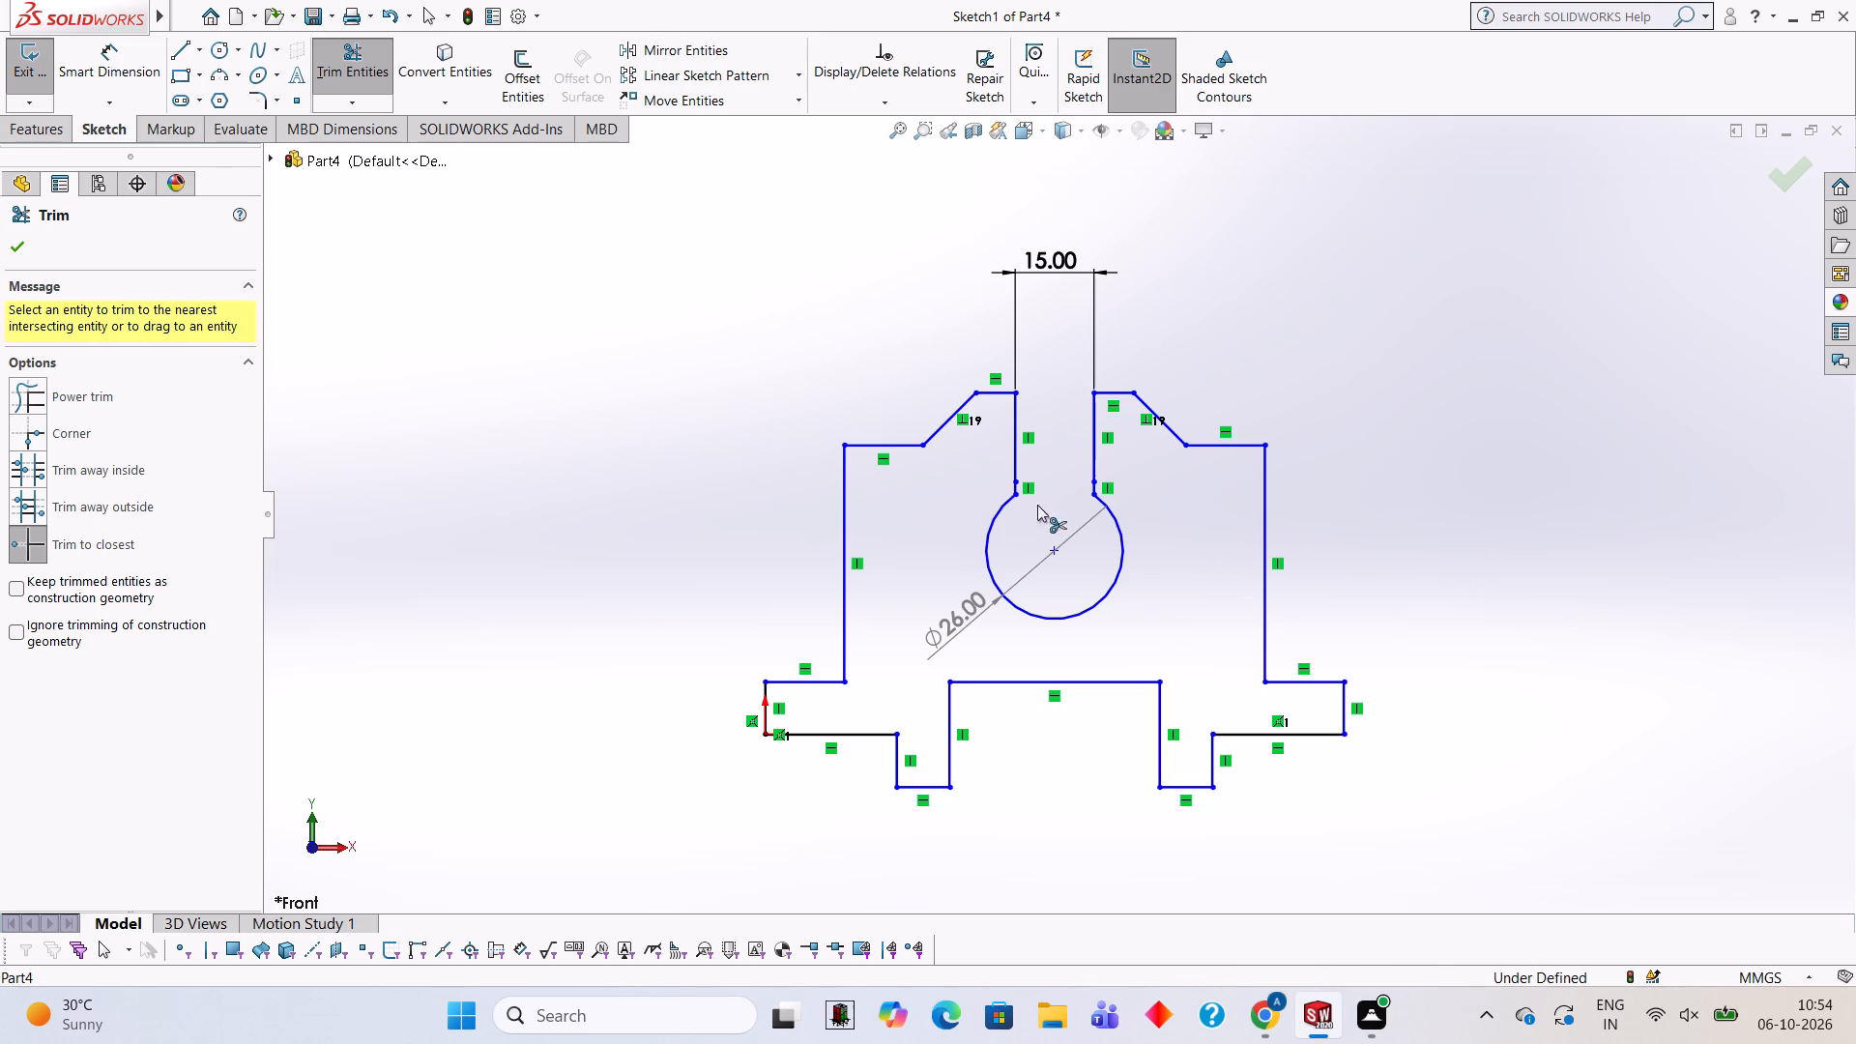
# Dimension the height of the body's right vertical side, placing the dimension to the right of the profile.
pyautogui.click(109, 88)
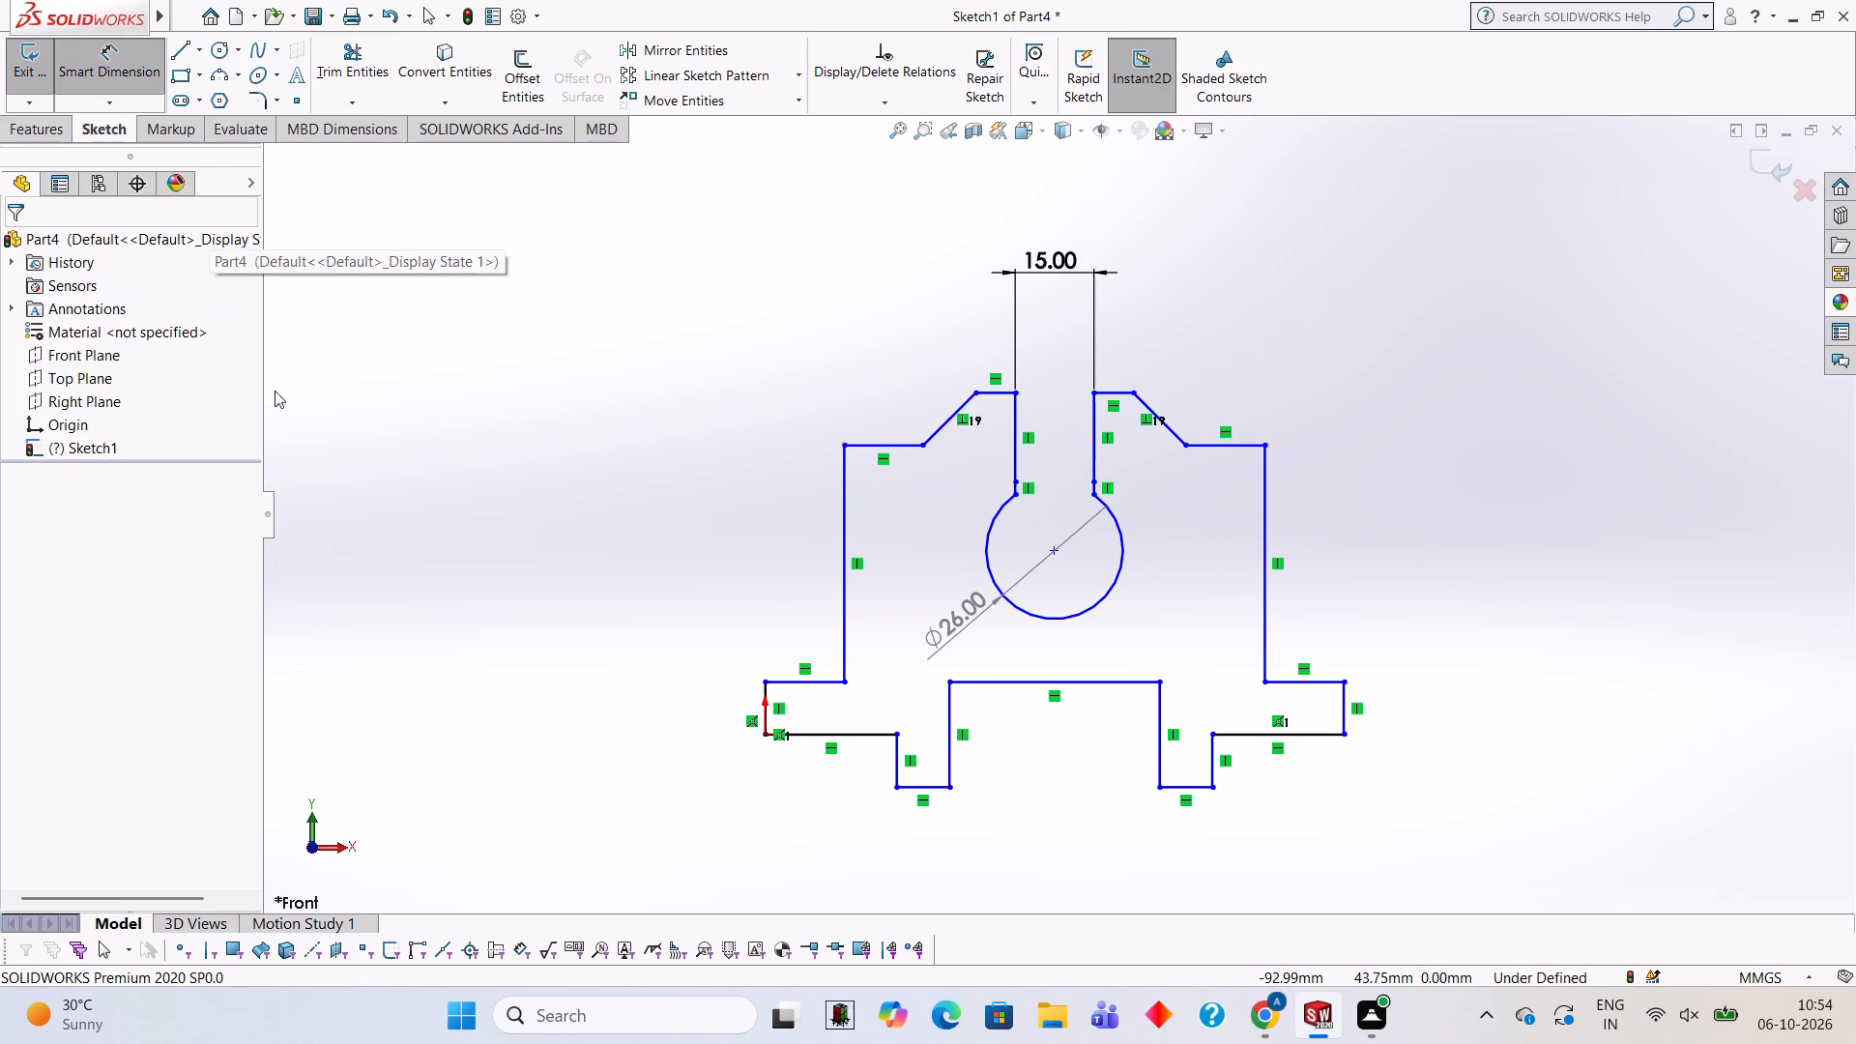
pyautogui.click(1265, 507)
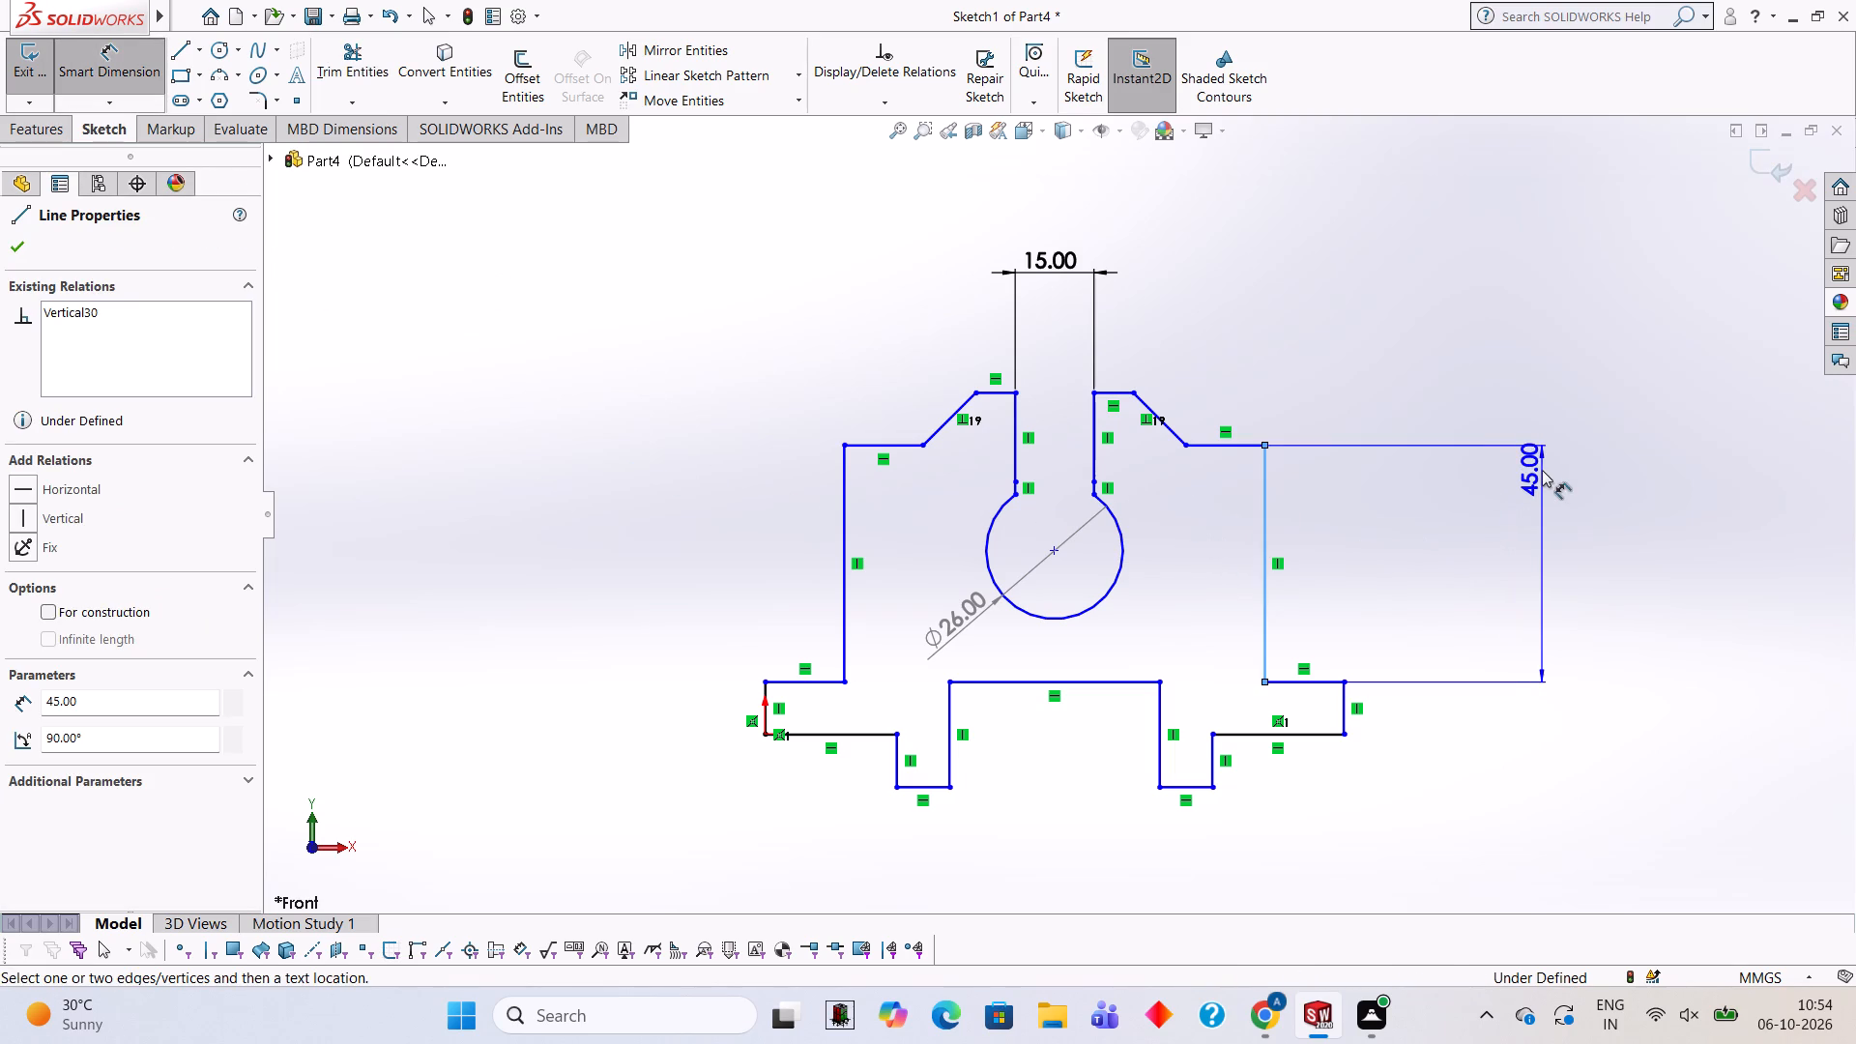
pyautogui.click(1523, 523)
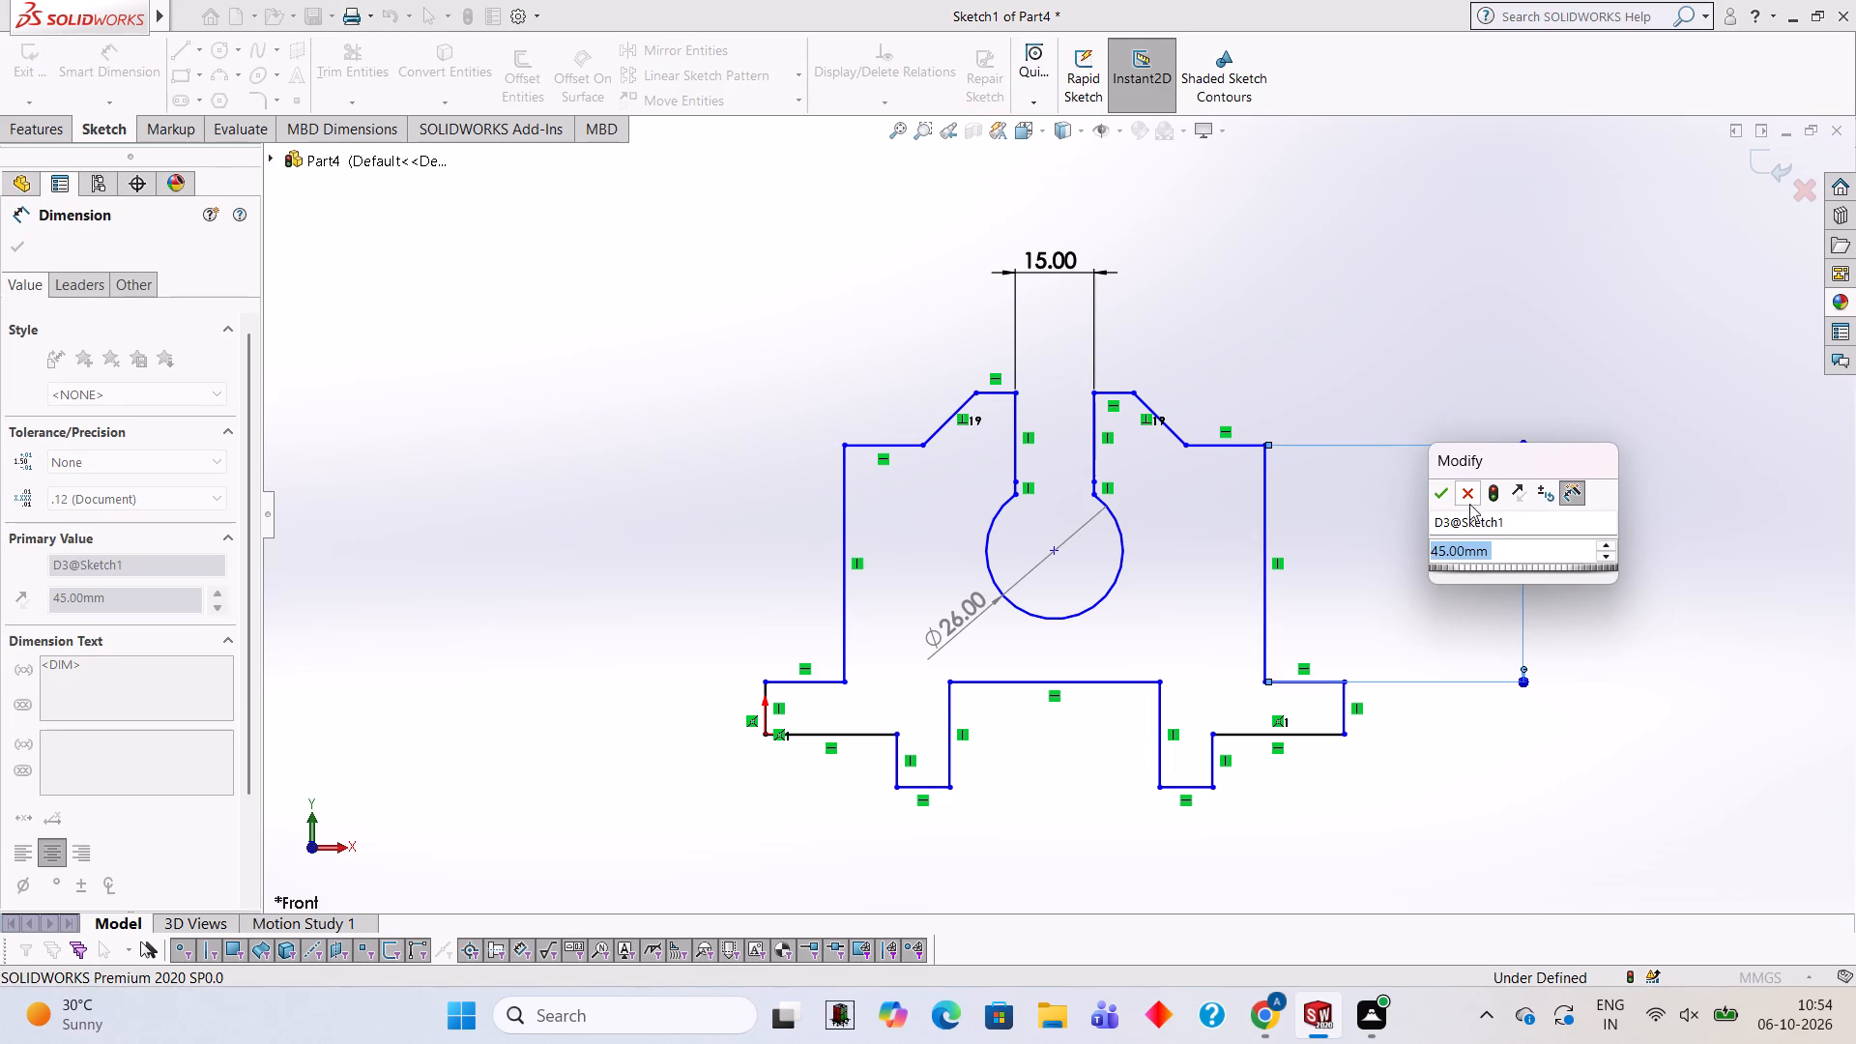
pyautogui.click(1453, 494)
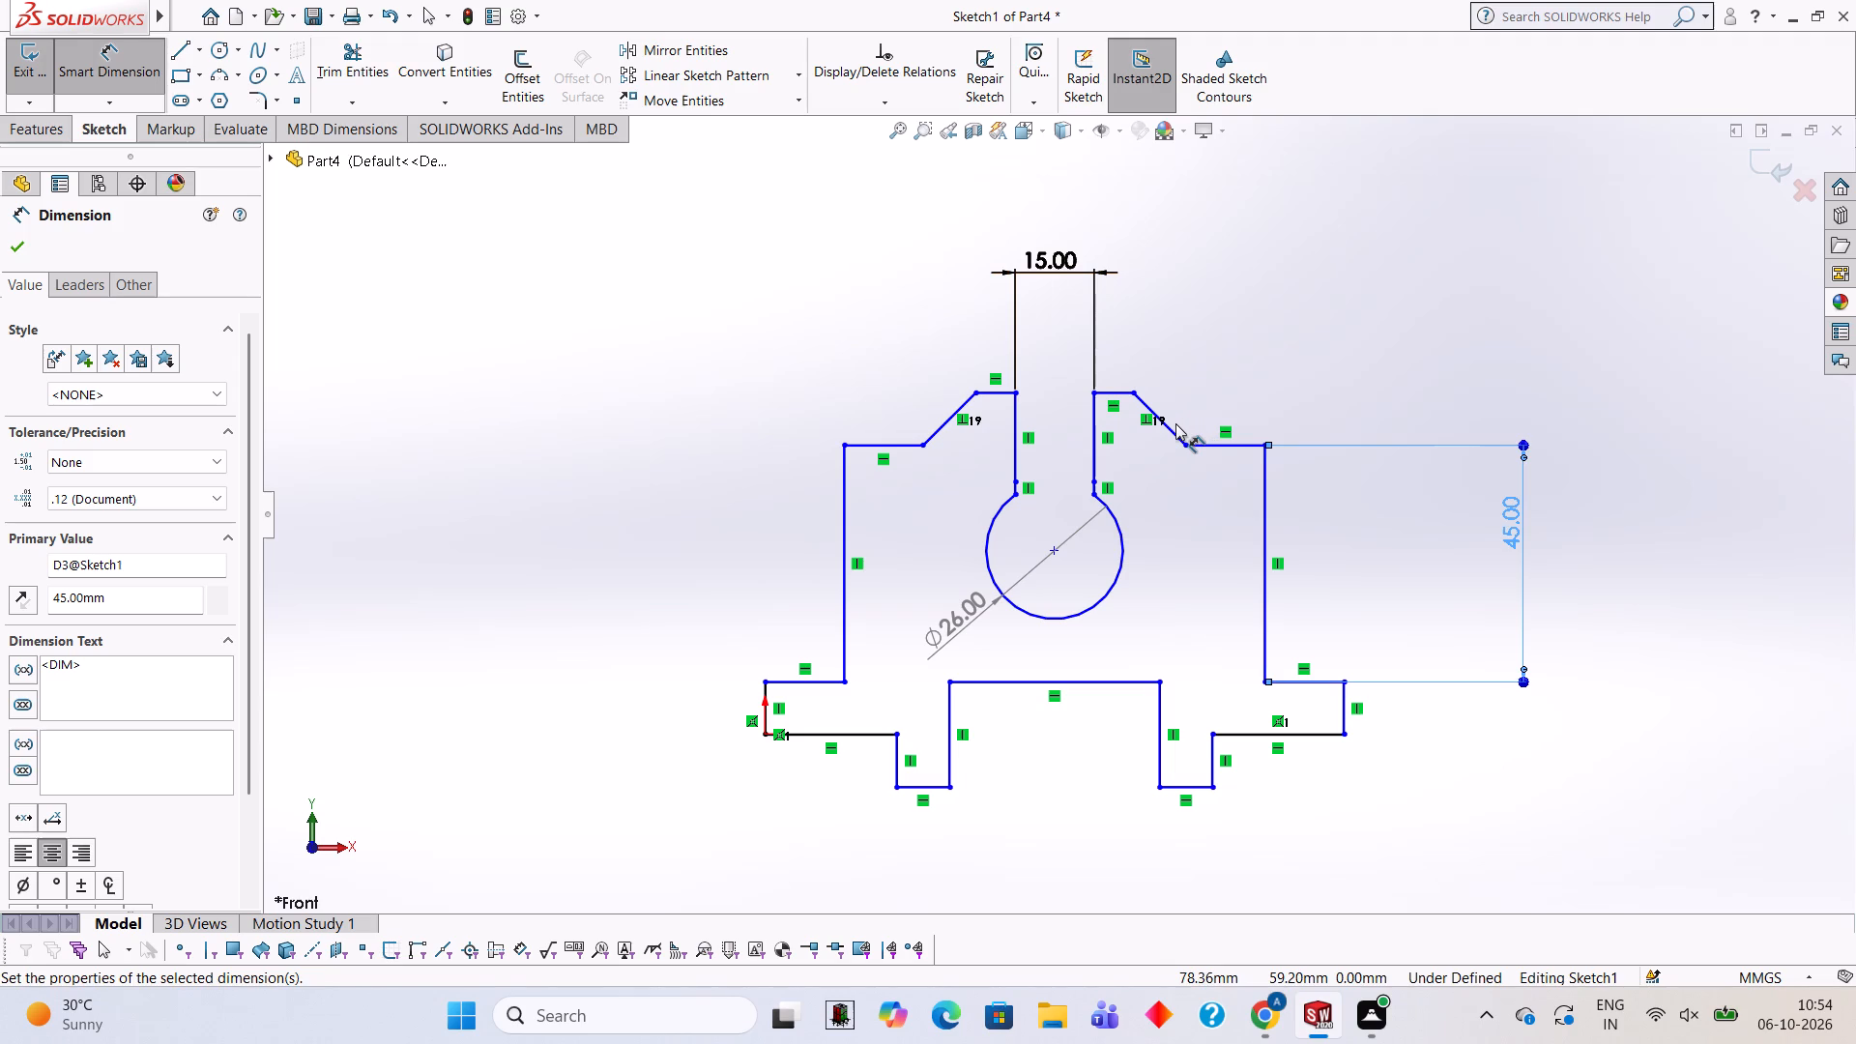
# Dimension the vertical distances from the right foot's bottom line to the right shoulder and to the neck's top right line.
pyautogui.click(1224, 441)
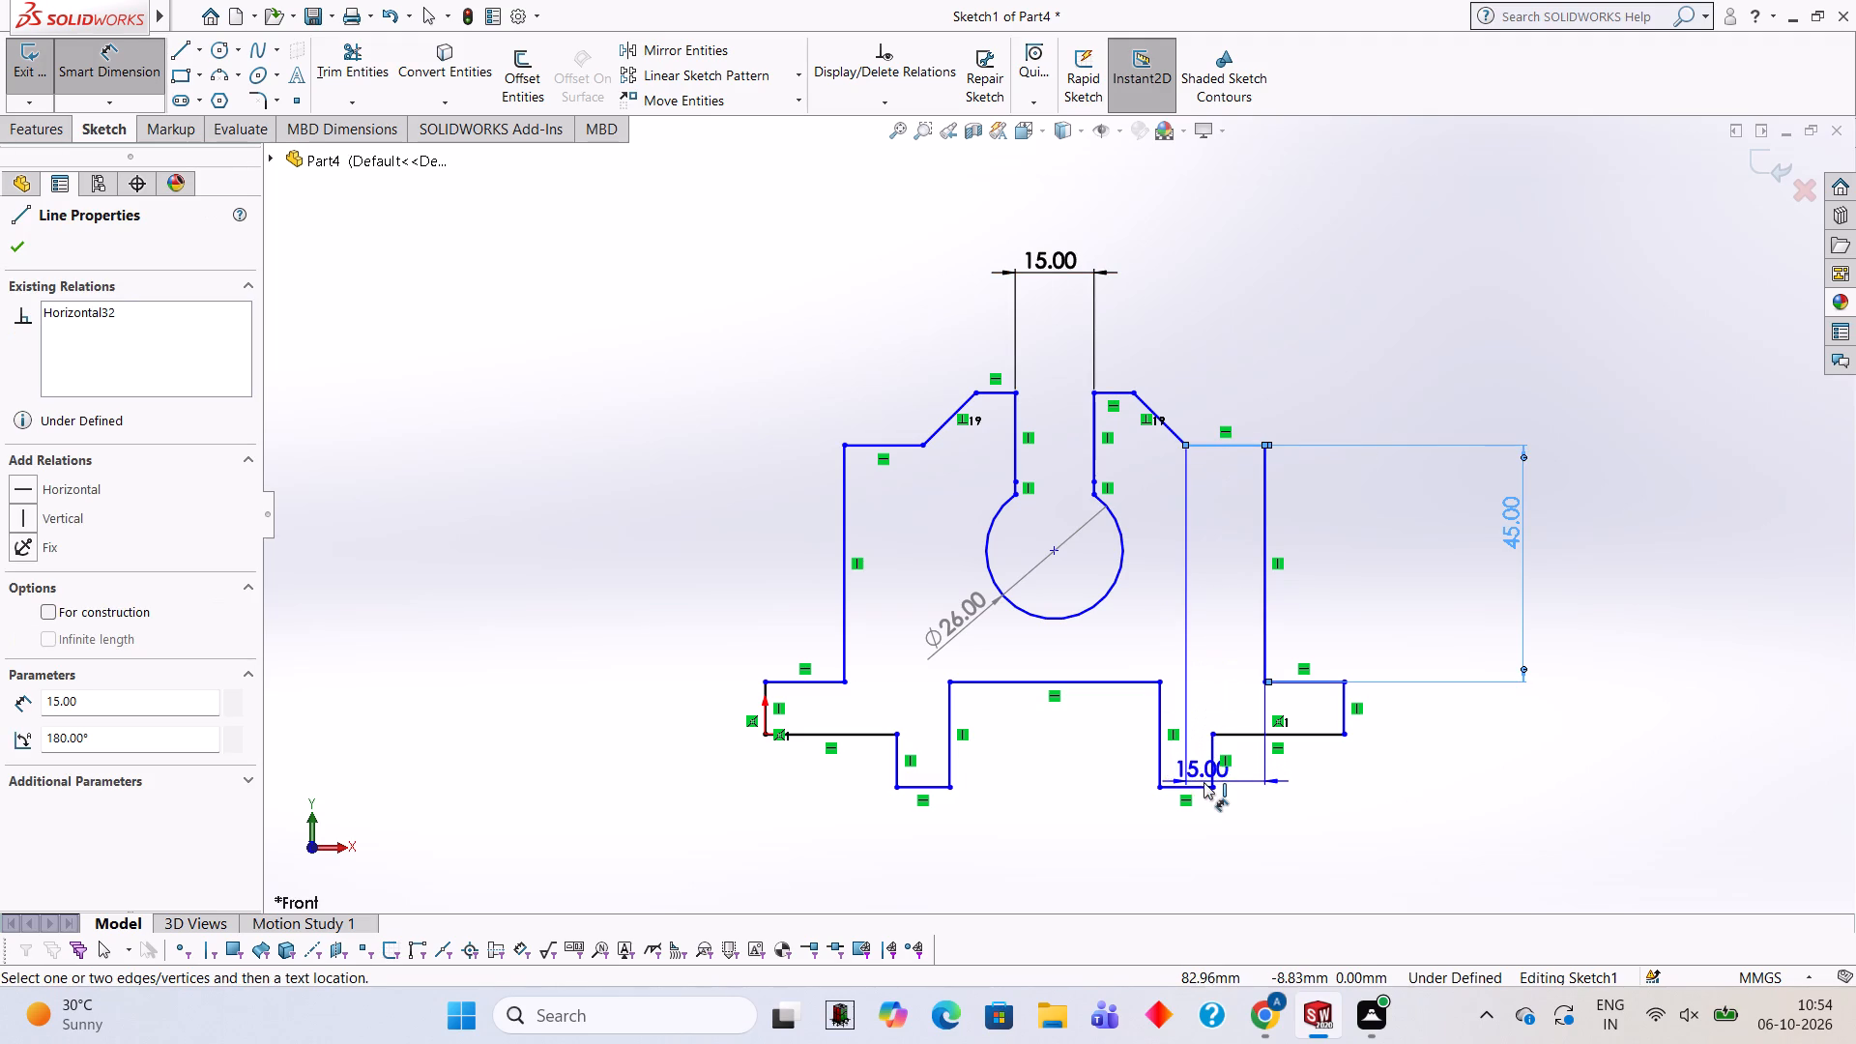
pyautogui.click(1203, 782)
pyautogui.click(1617, 542)
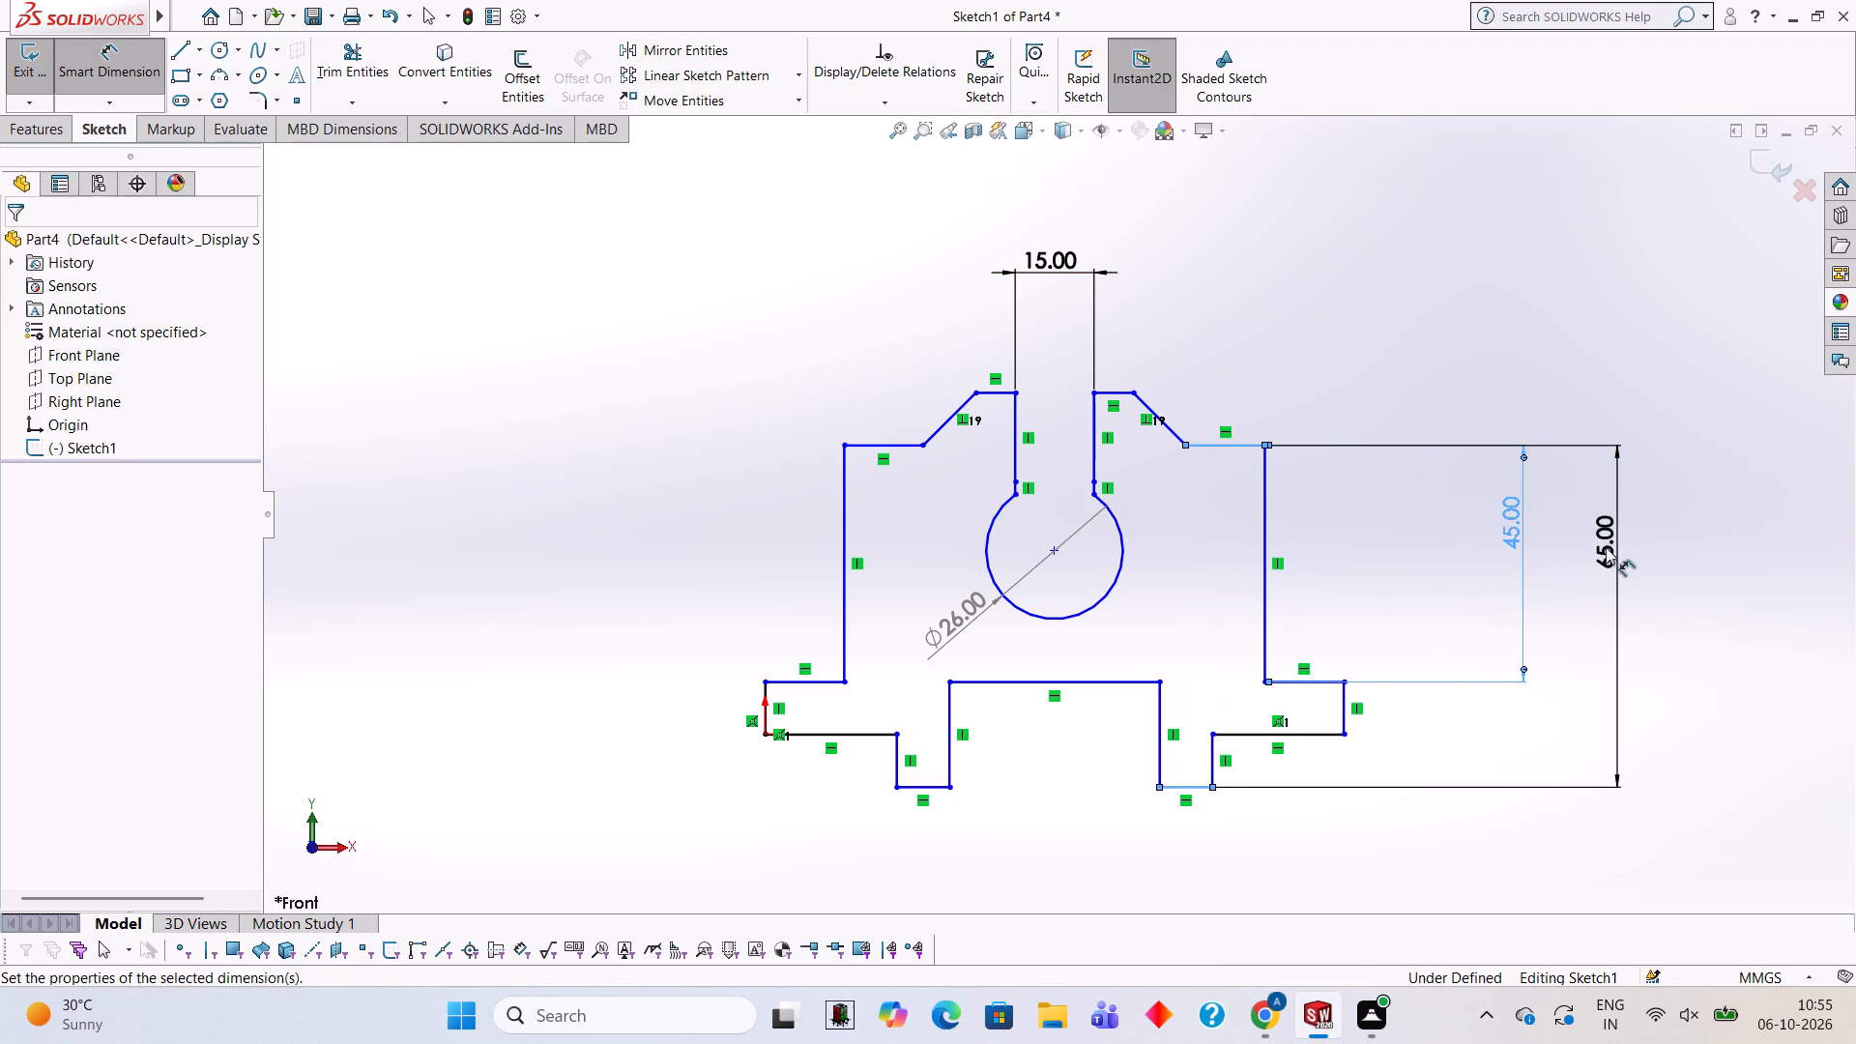
pyautogui.click(1529, 514)
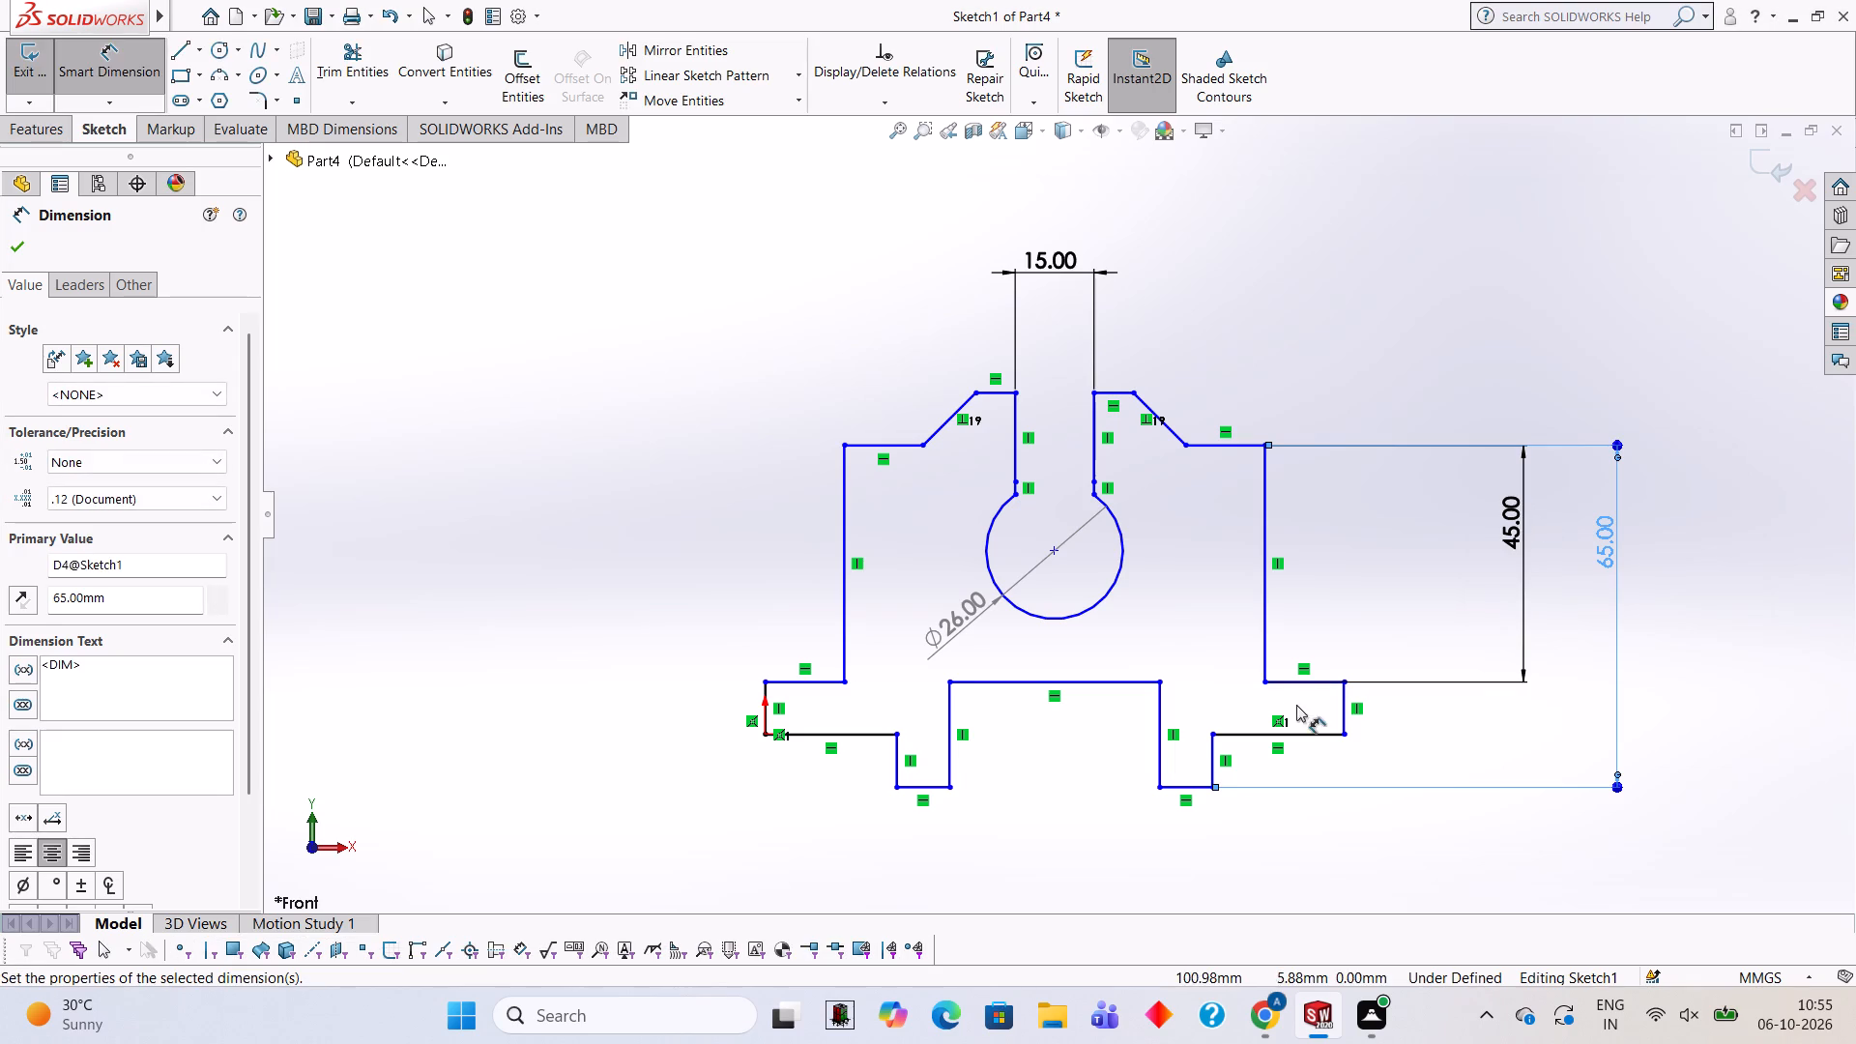
pyautogui.click(1112, 392)
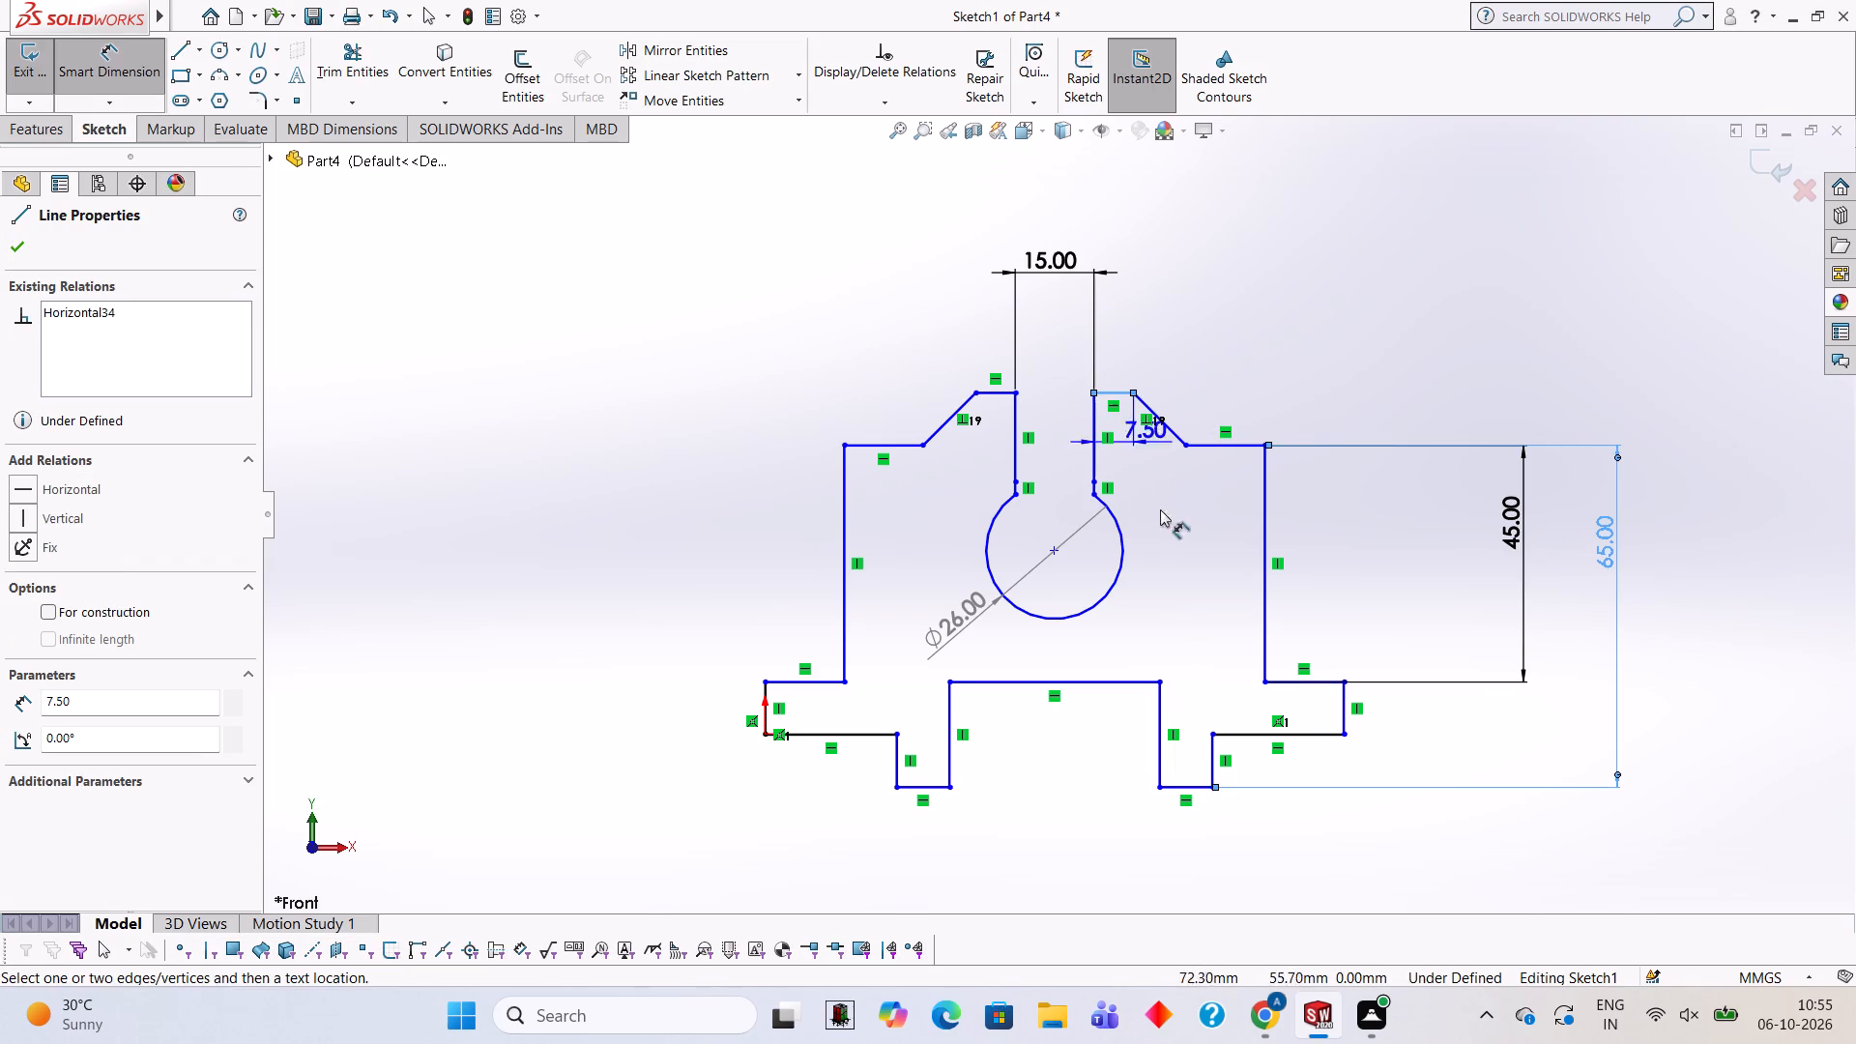
pyautogui.click(1192, 784)
pyautogui.click(1708, 505)
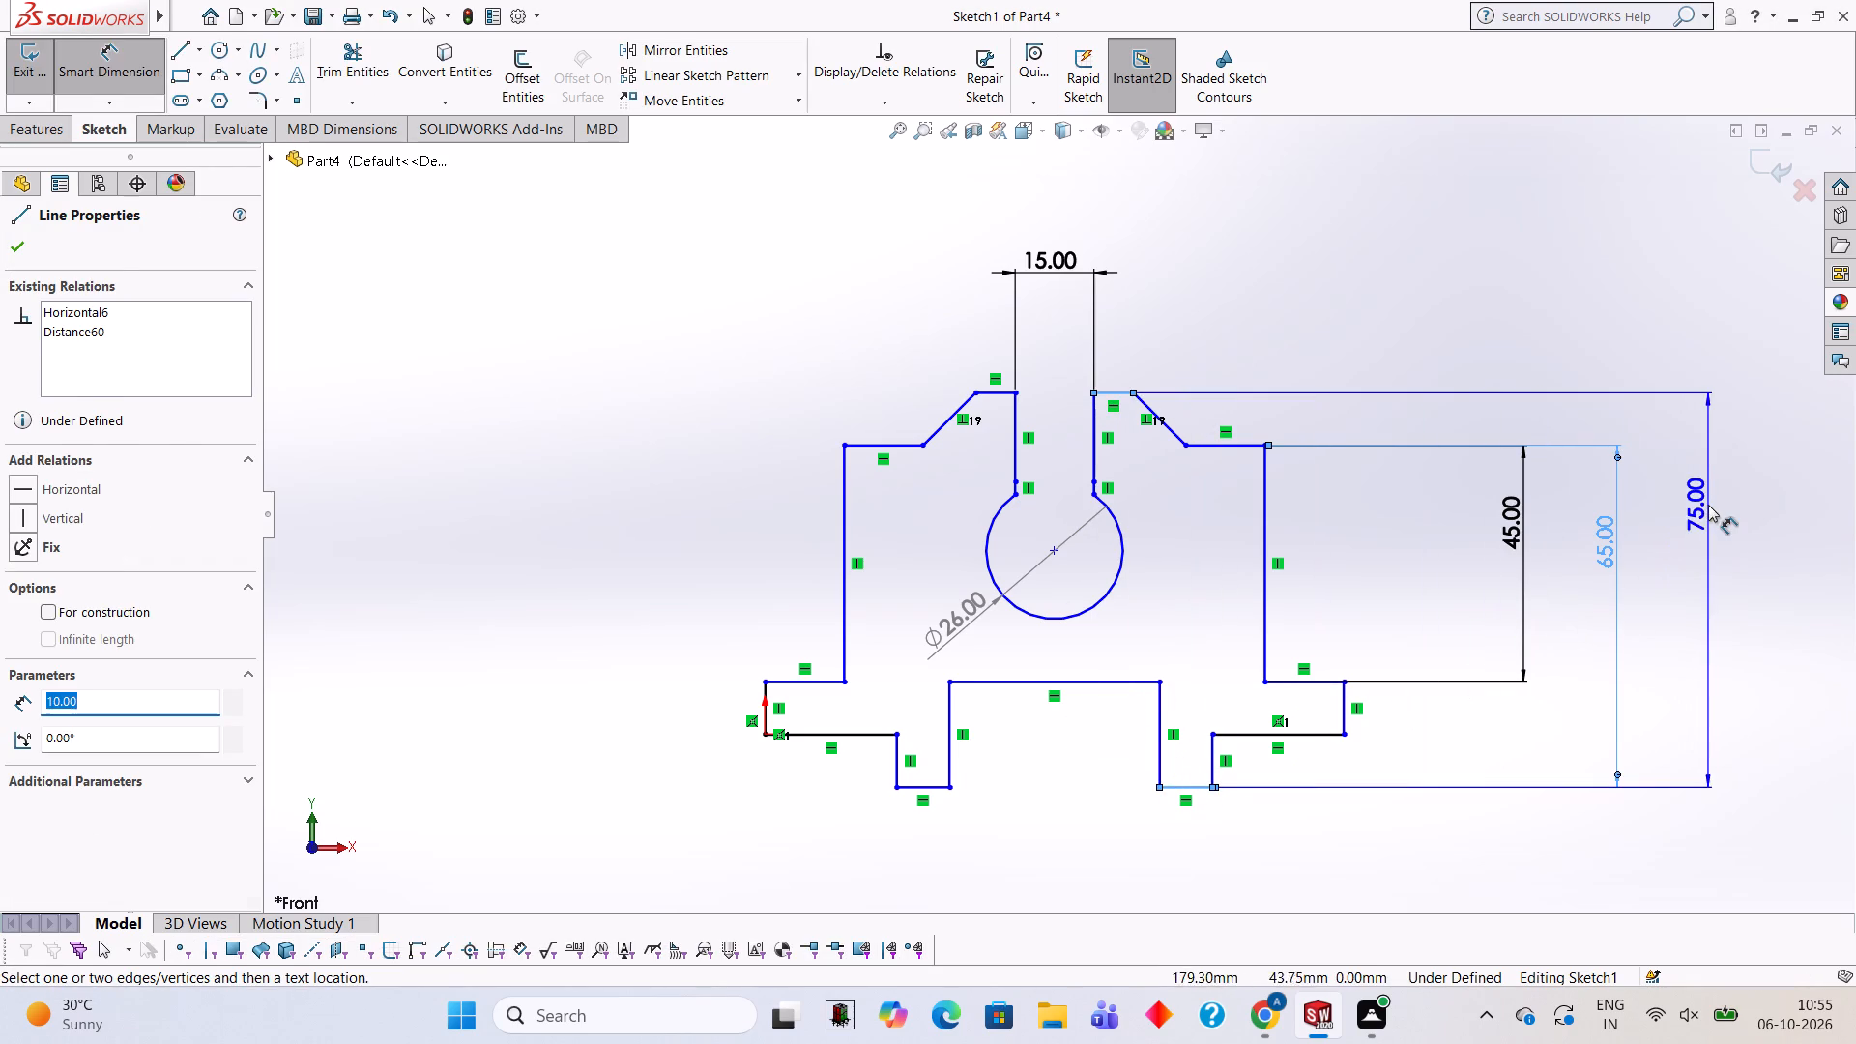
pyautogui.click(1622, 479)
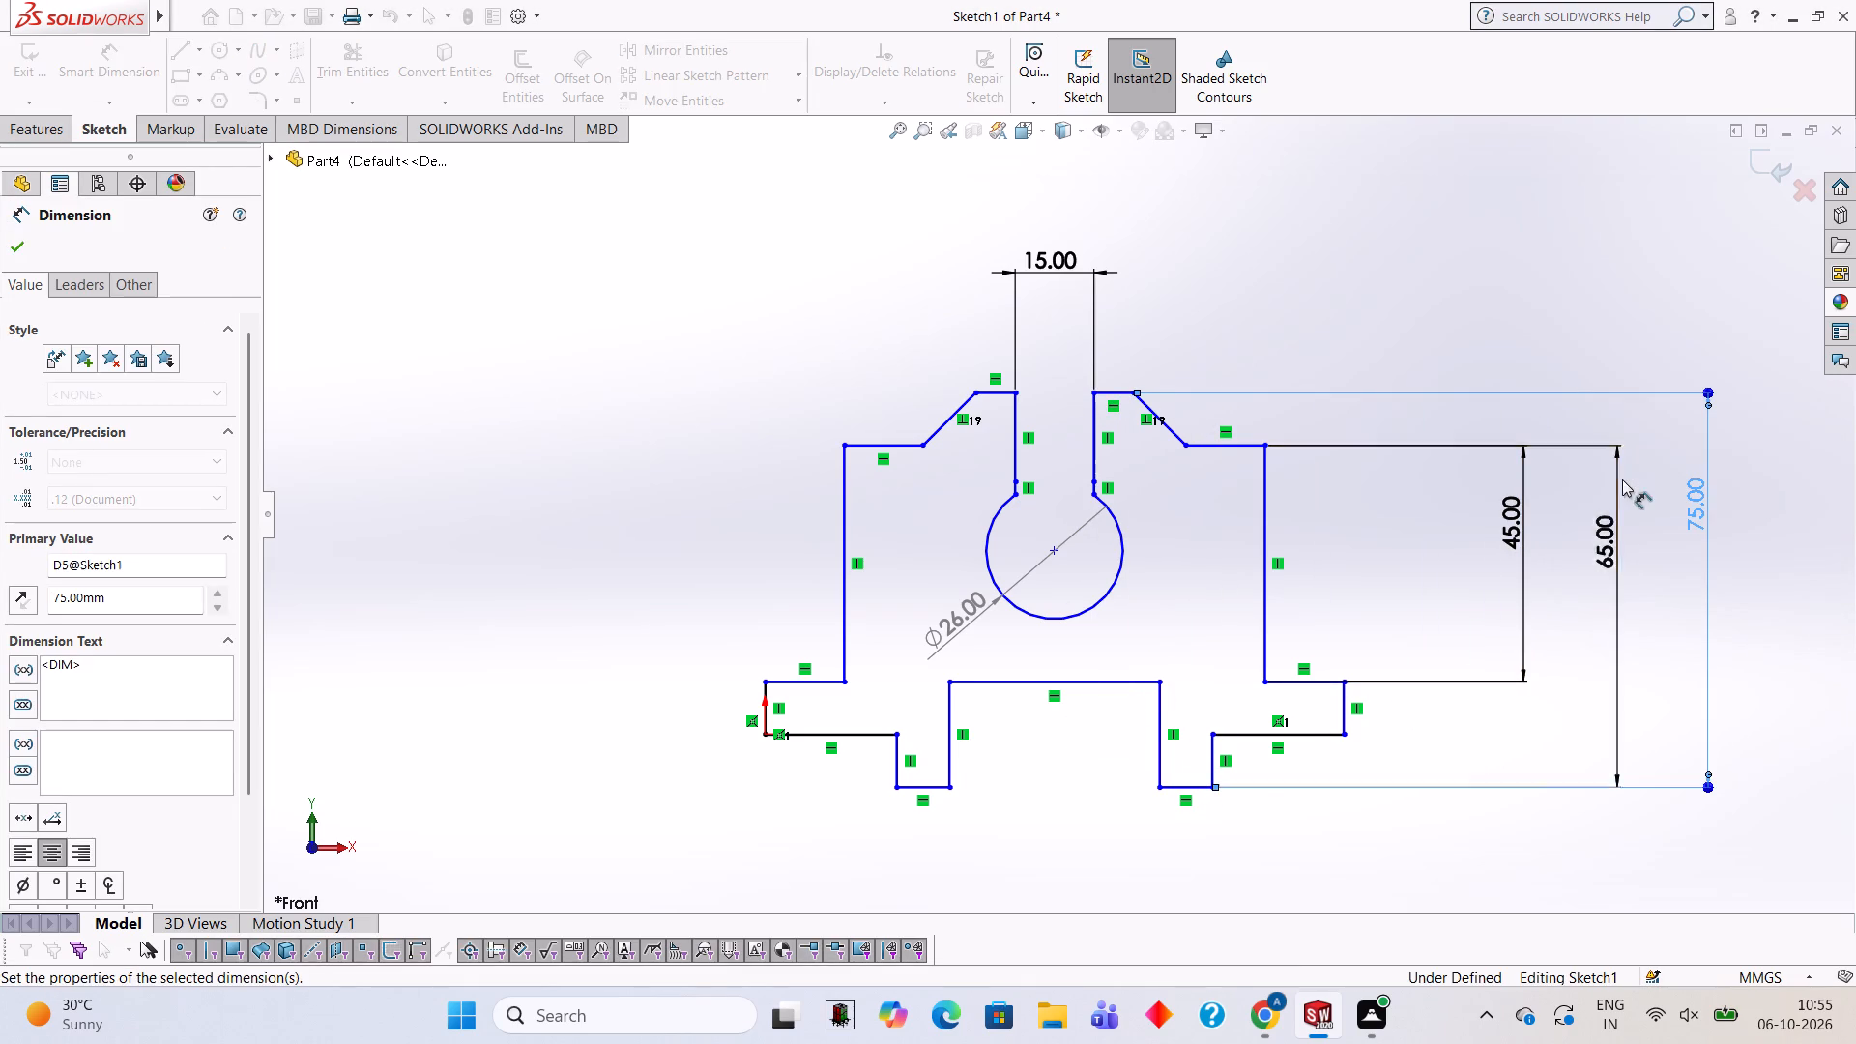
# Dimension the horizontal distance from the circular opening's centre to the base's right outer edge, placed below the profile.
pyautogui.click(1344, 711)
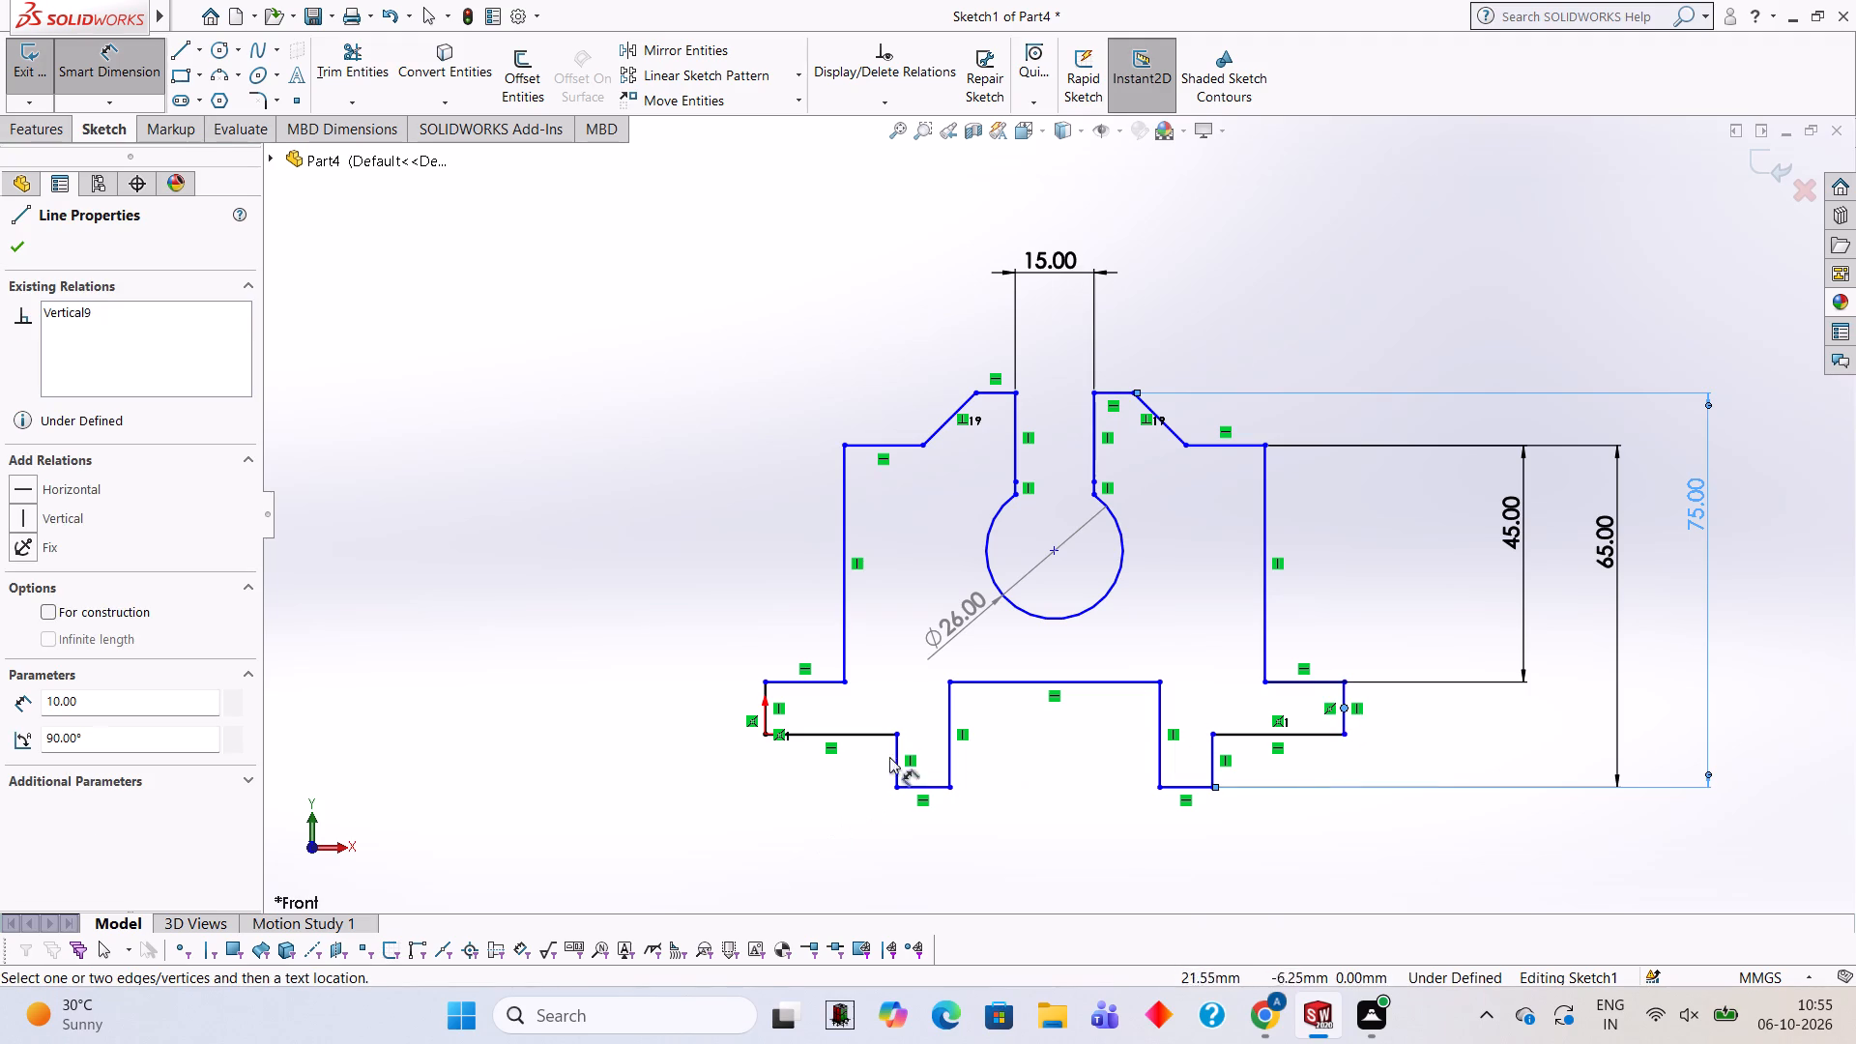
pyautogui.click(1087, 615)
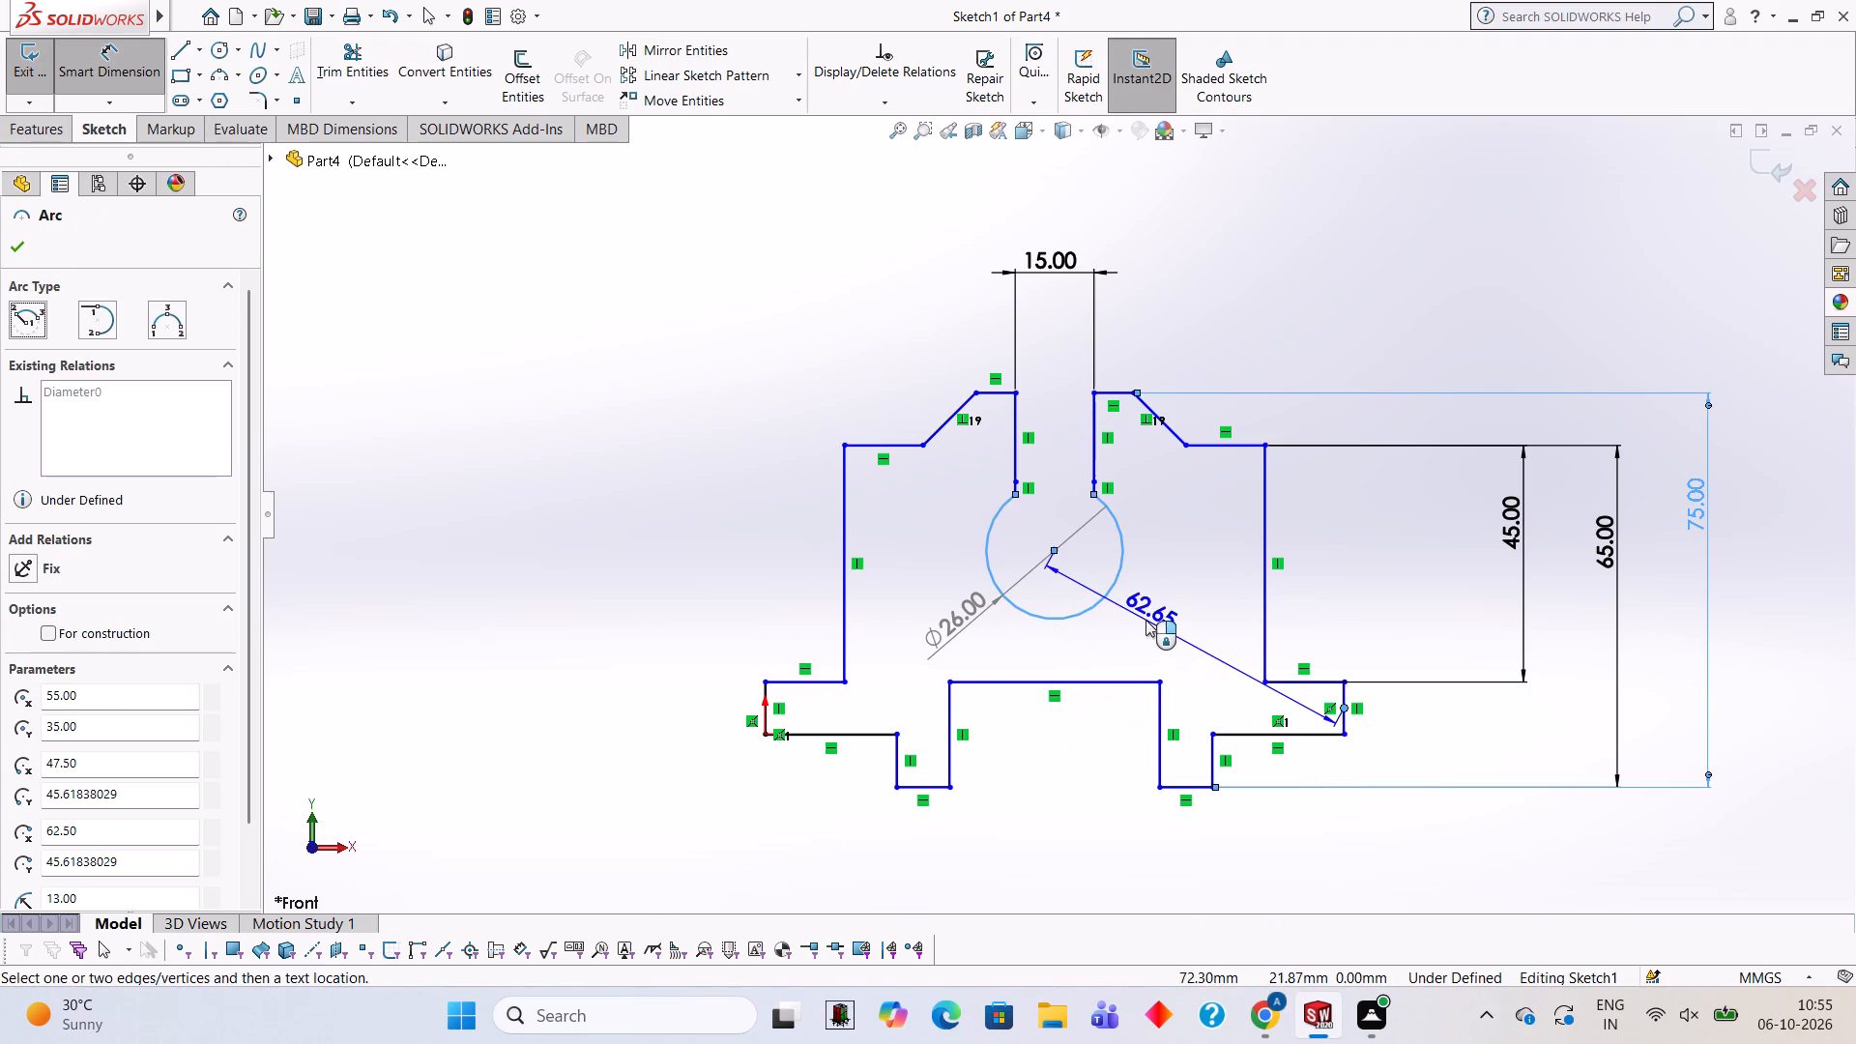
pyautogui.click(1137, 841)
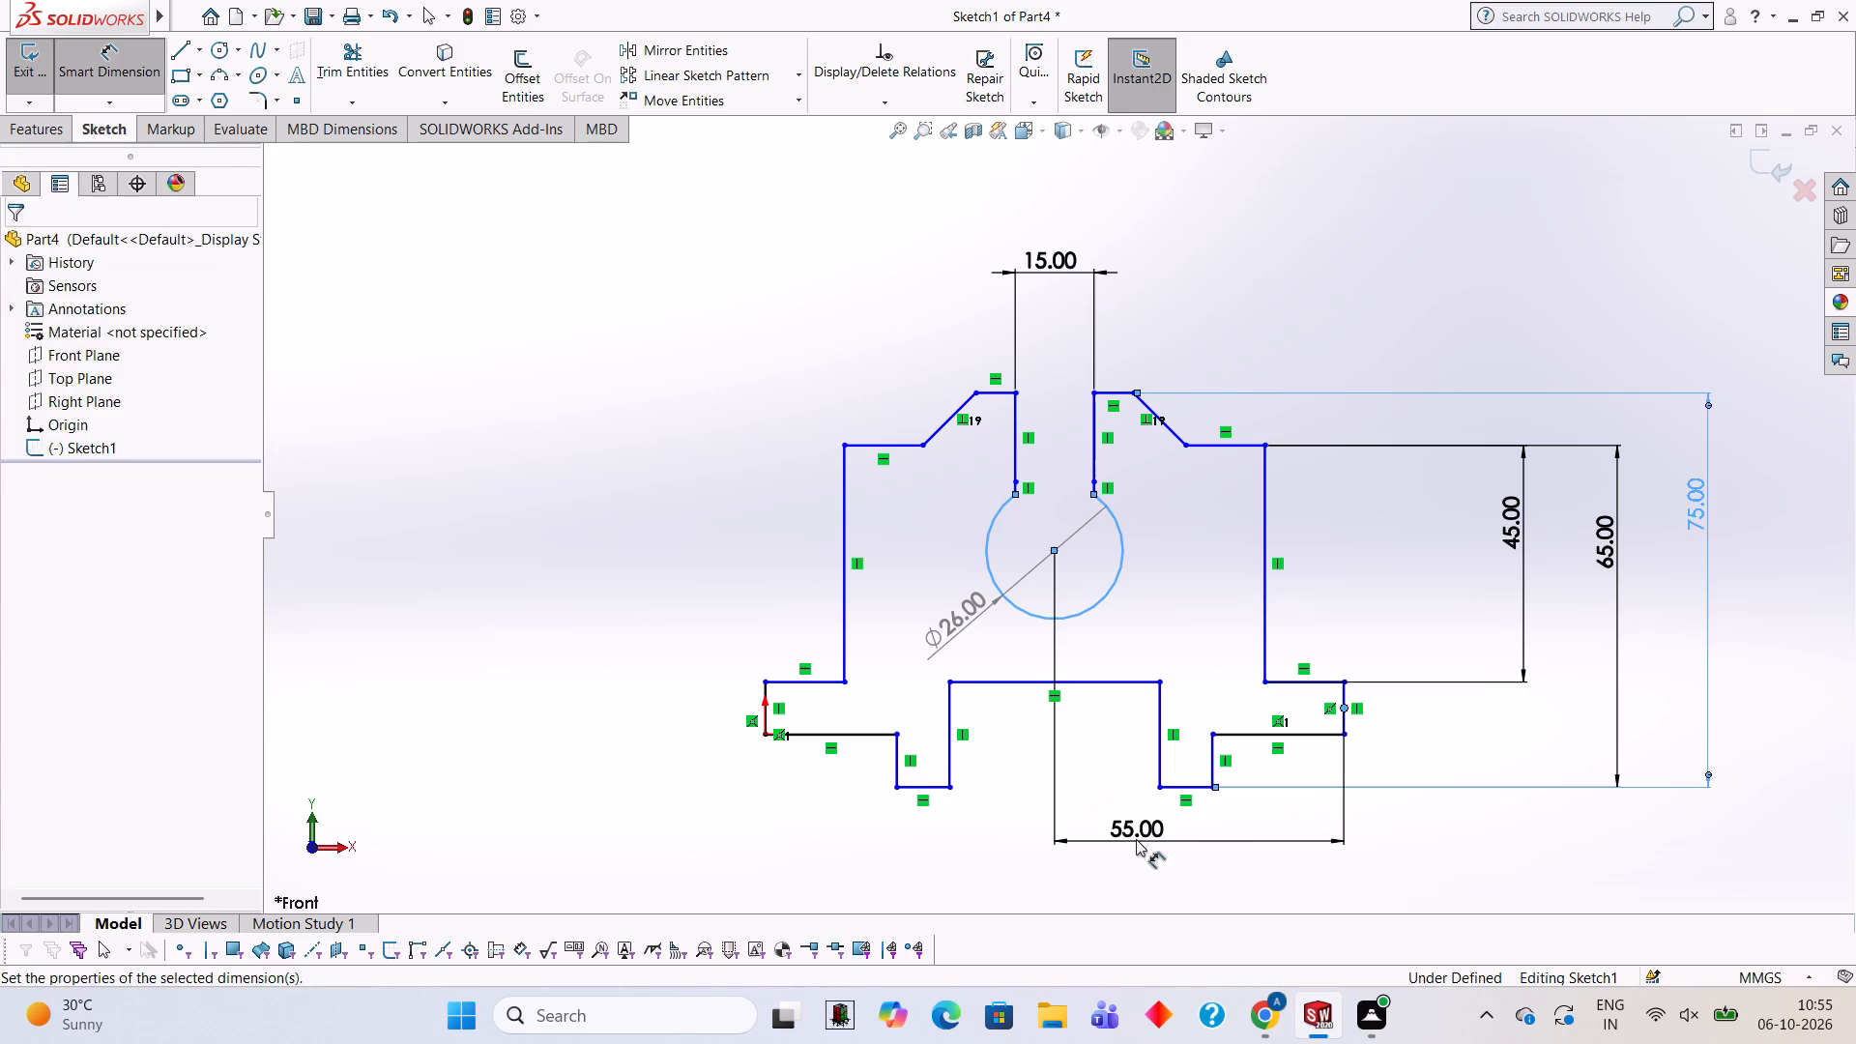
pyautogui.click(1066, 803)
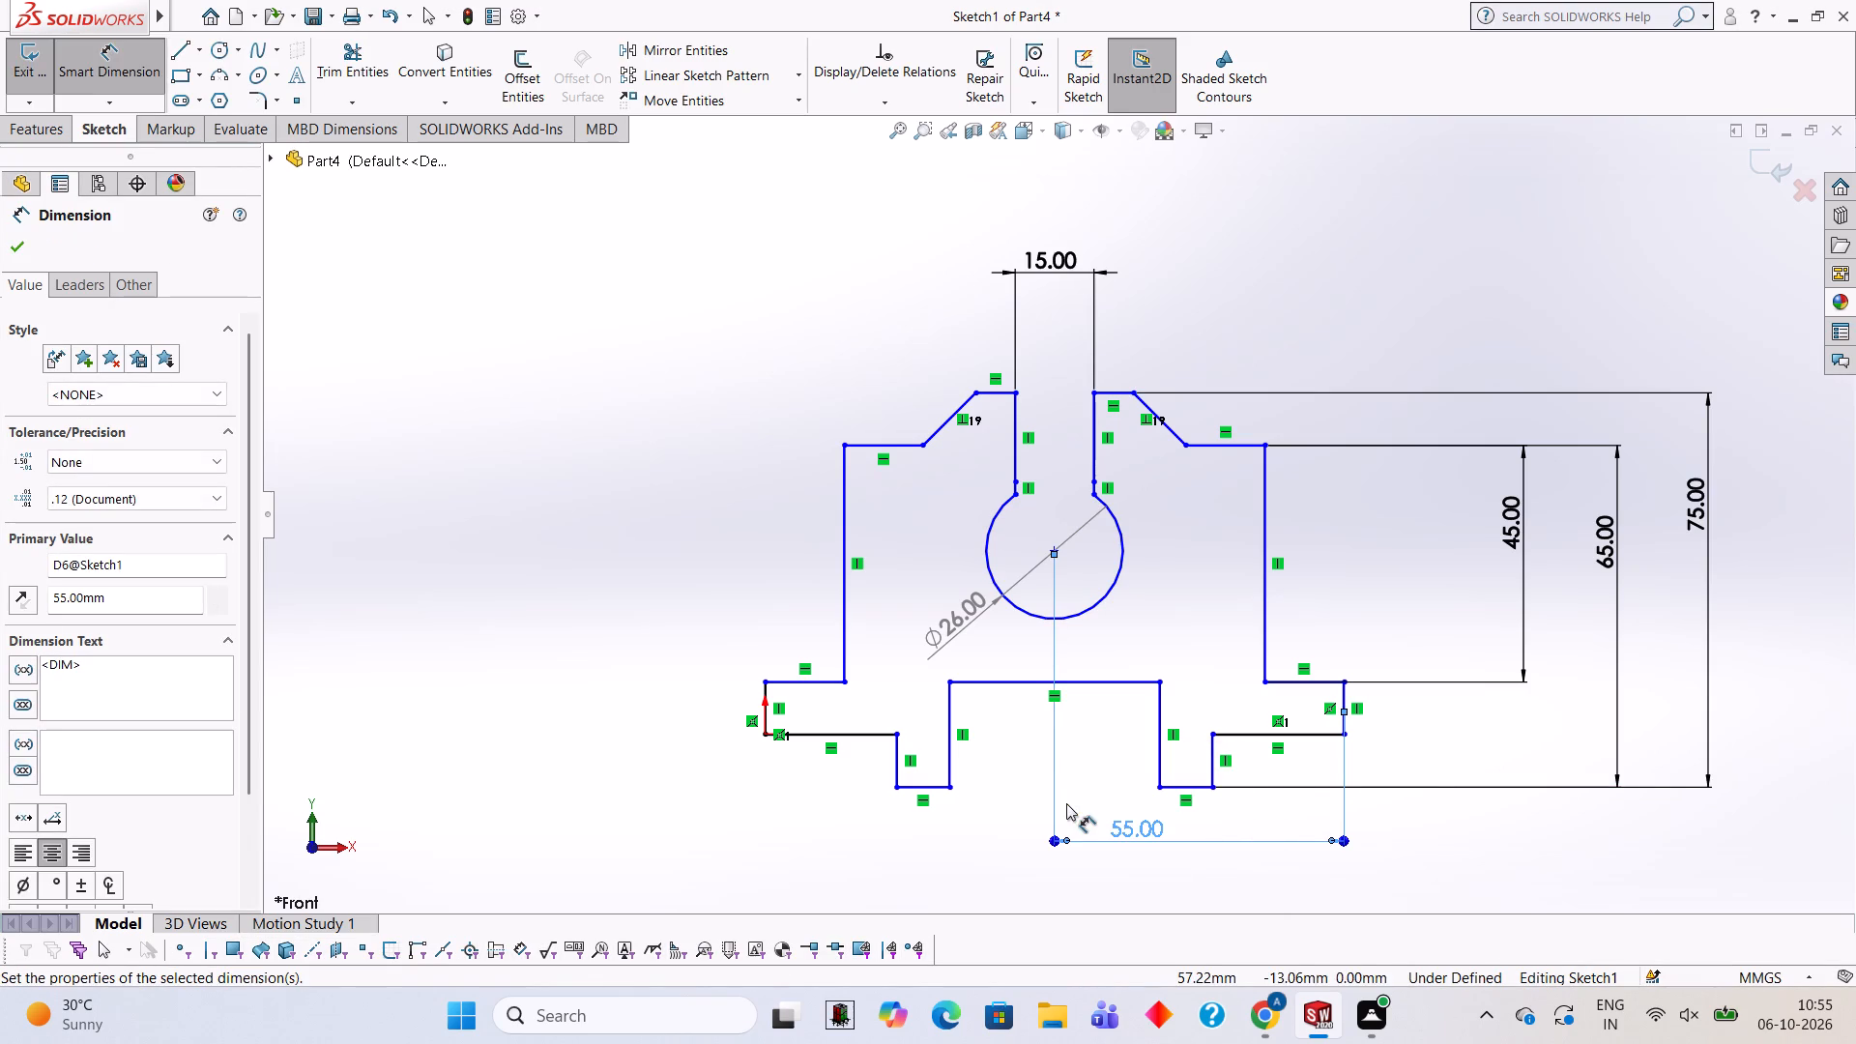
# Dimension the width of the central bottom recess between the two feet.
pyautogui.click(1041, 686)
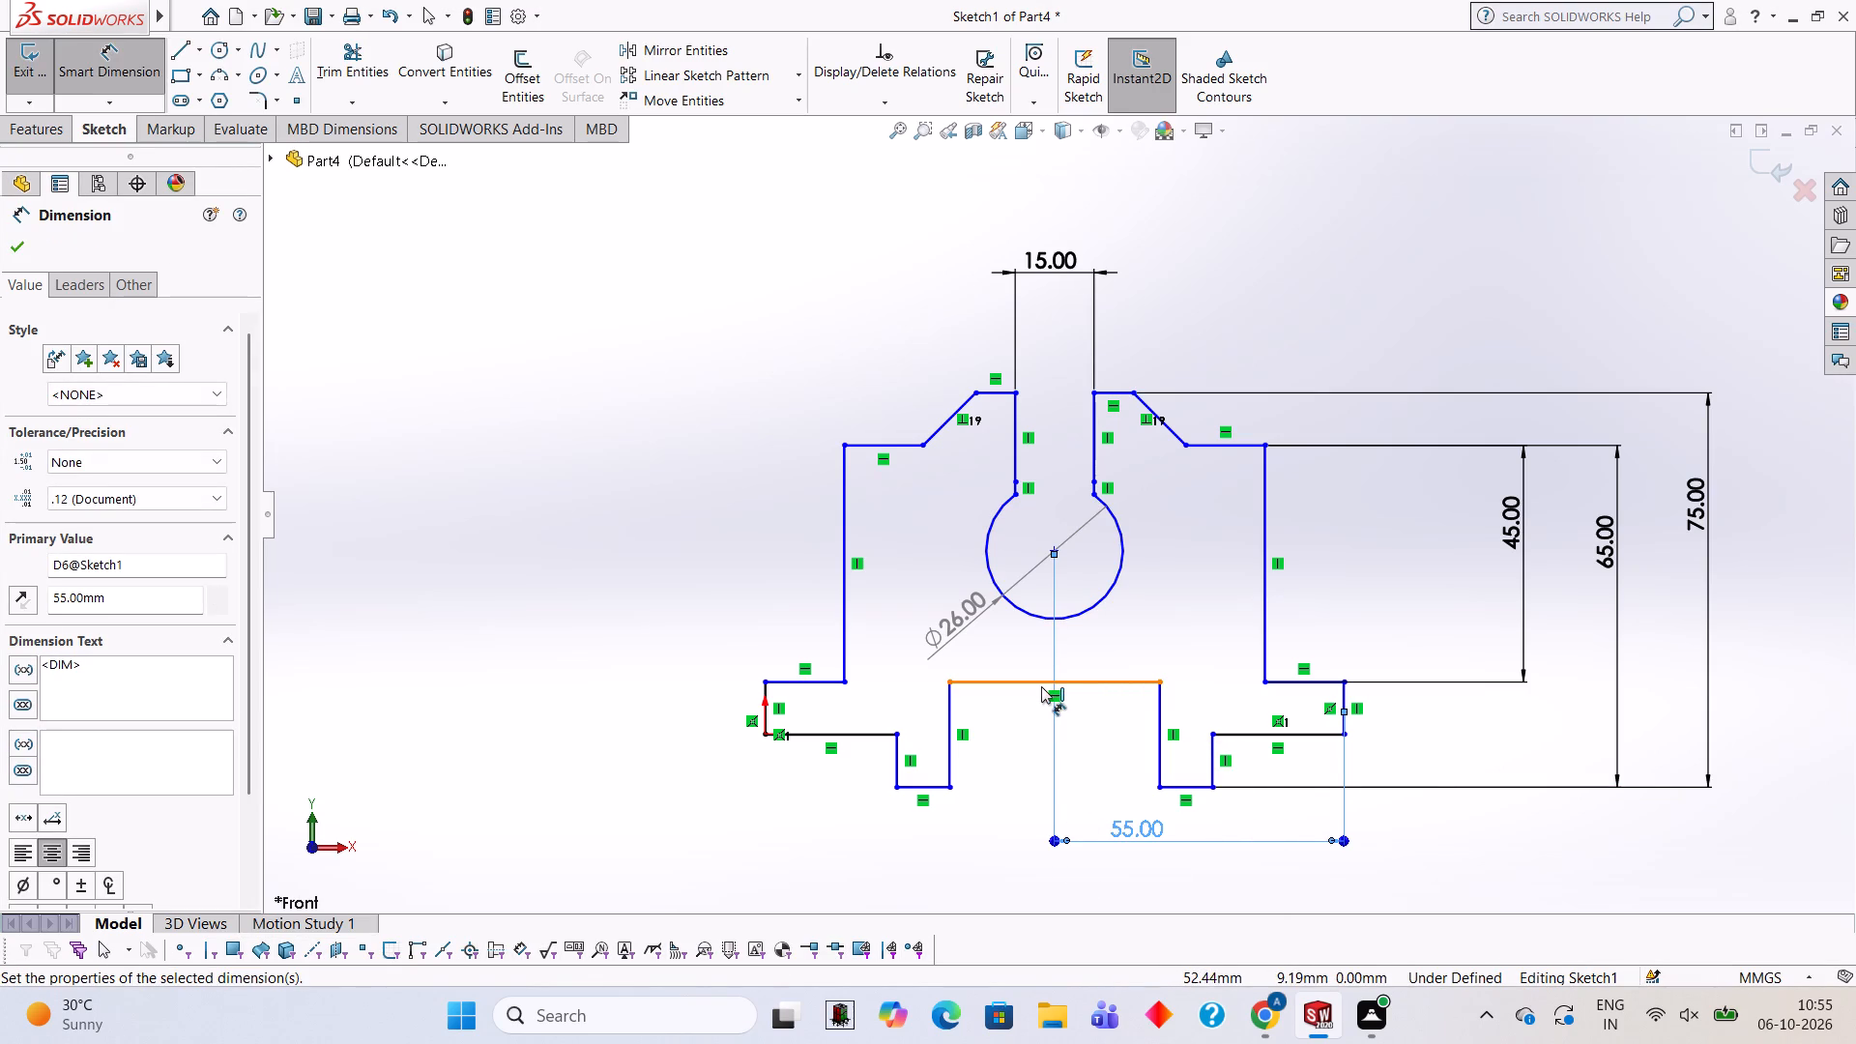
pyautogui.click(1044, 764)
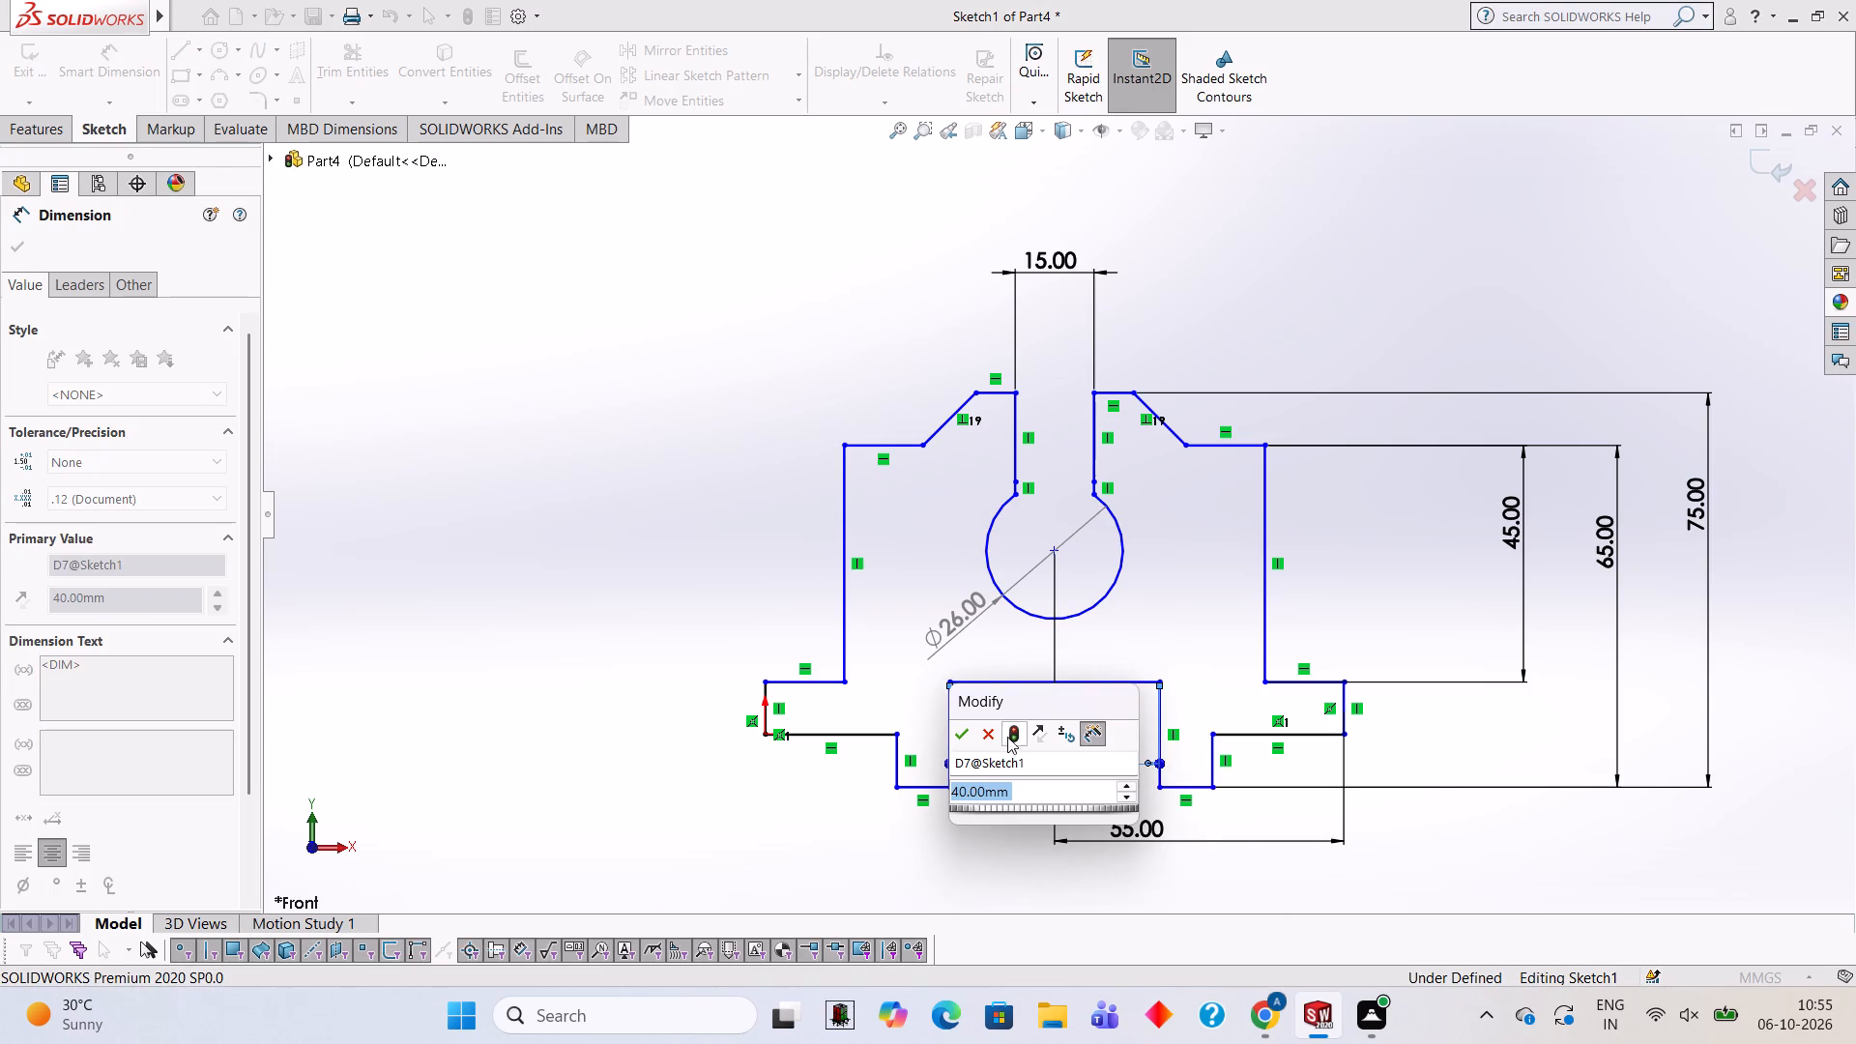
pyautogui.click(958, 731)
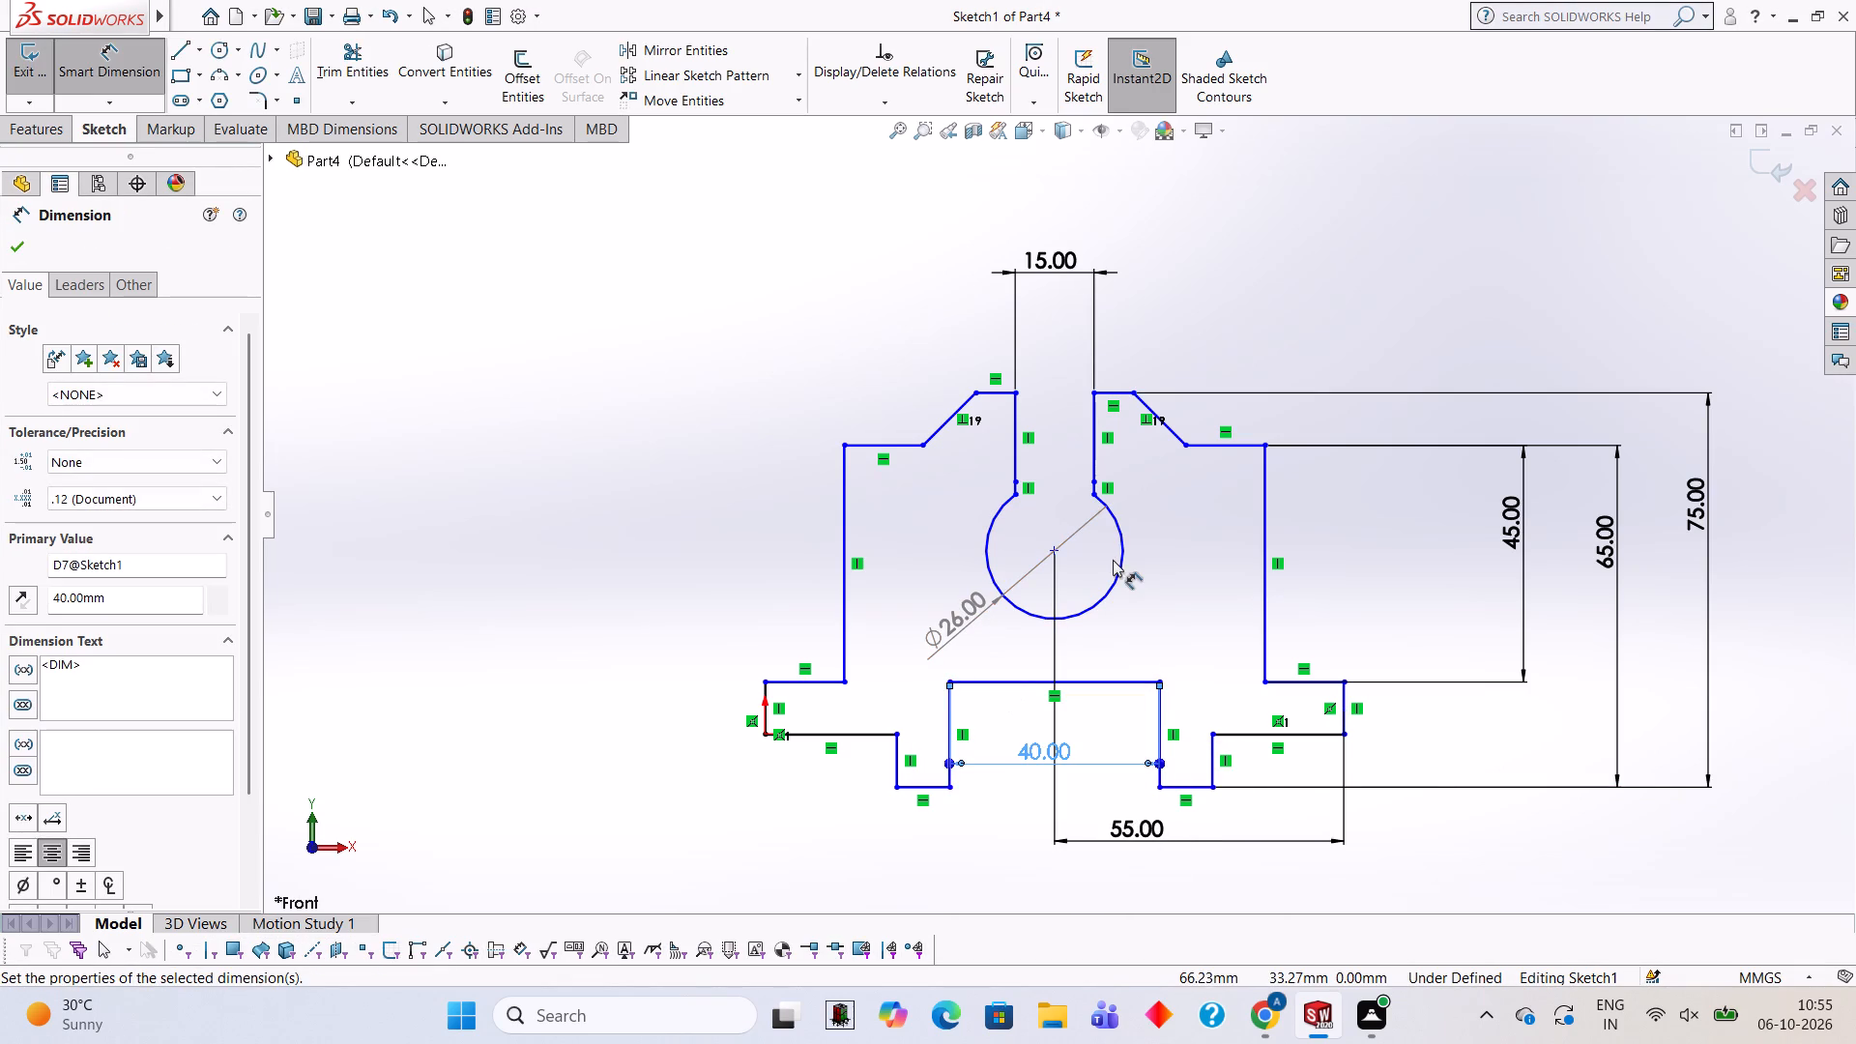
# Add a radius dimension to the circular opening's arc.
pyautogui.click(1123, 565)
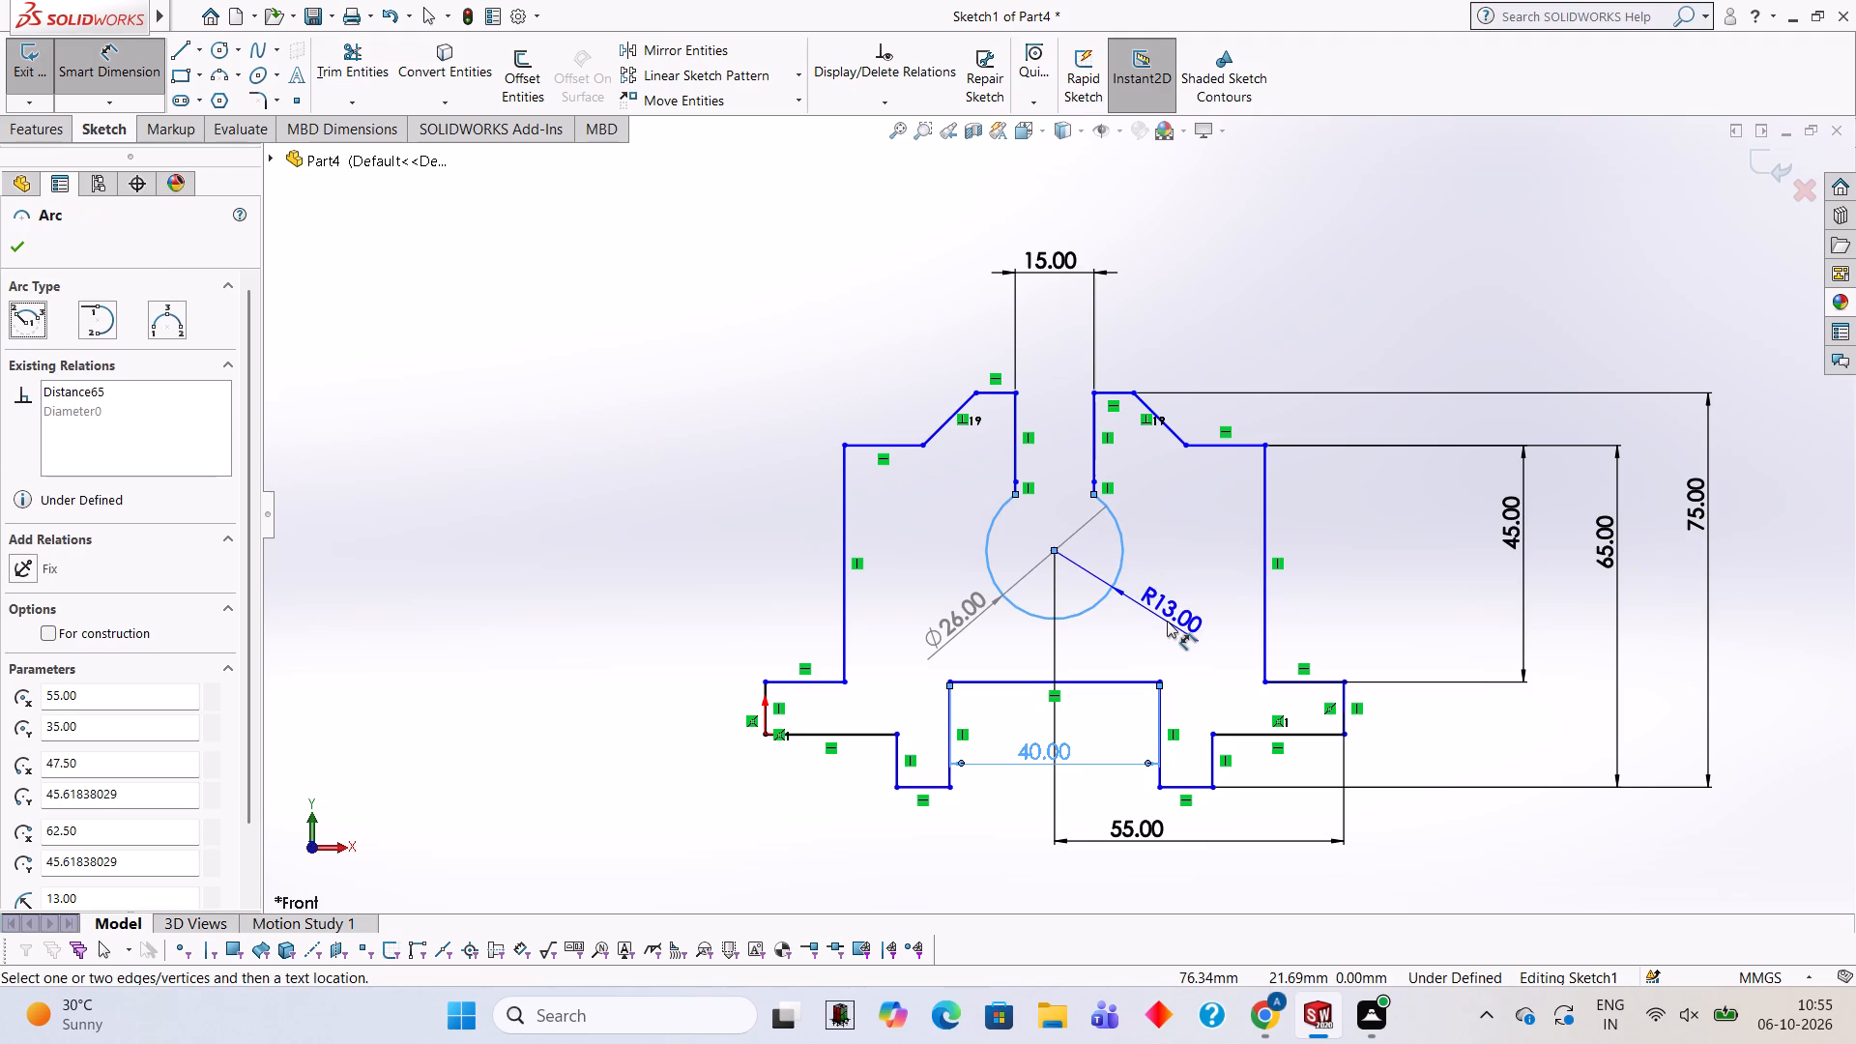
pyautogui.click(1167, 621)
pyautogui.click(1090, 582)
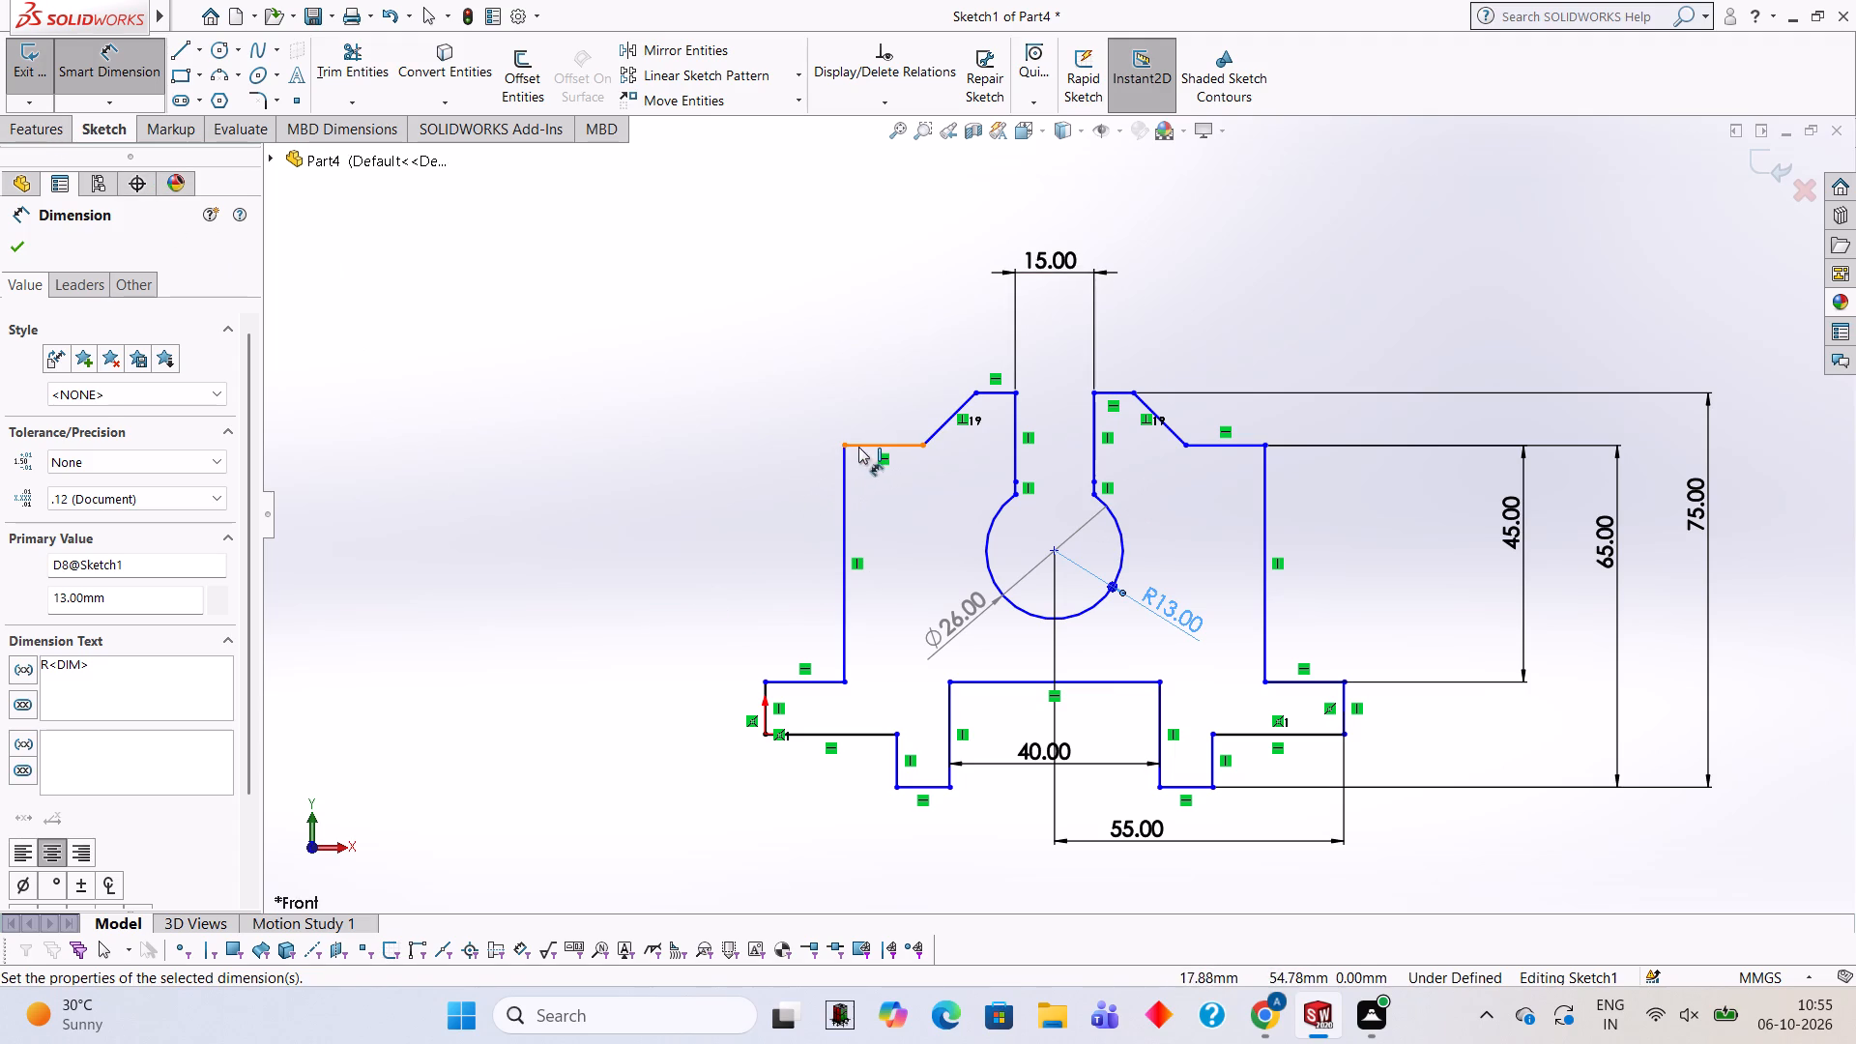
# Dimension the widths of the left and right base ledges, placing each dimension above its ledge.
pyautogui.click(824, 681)
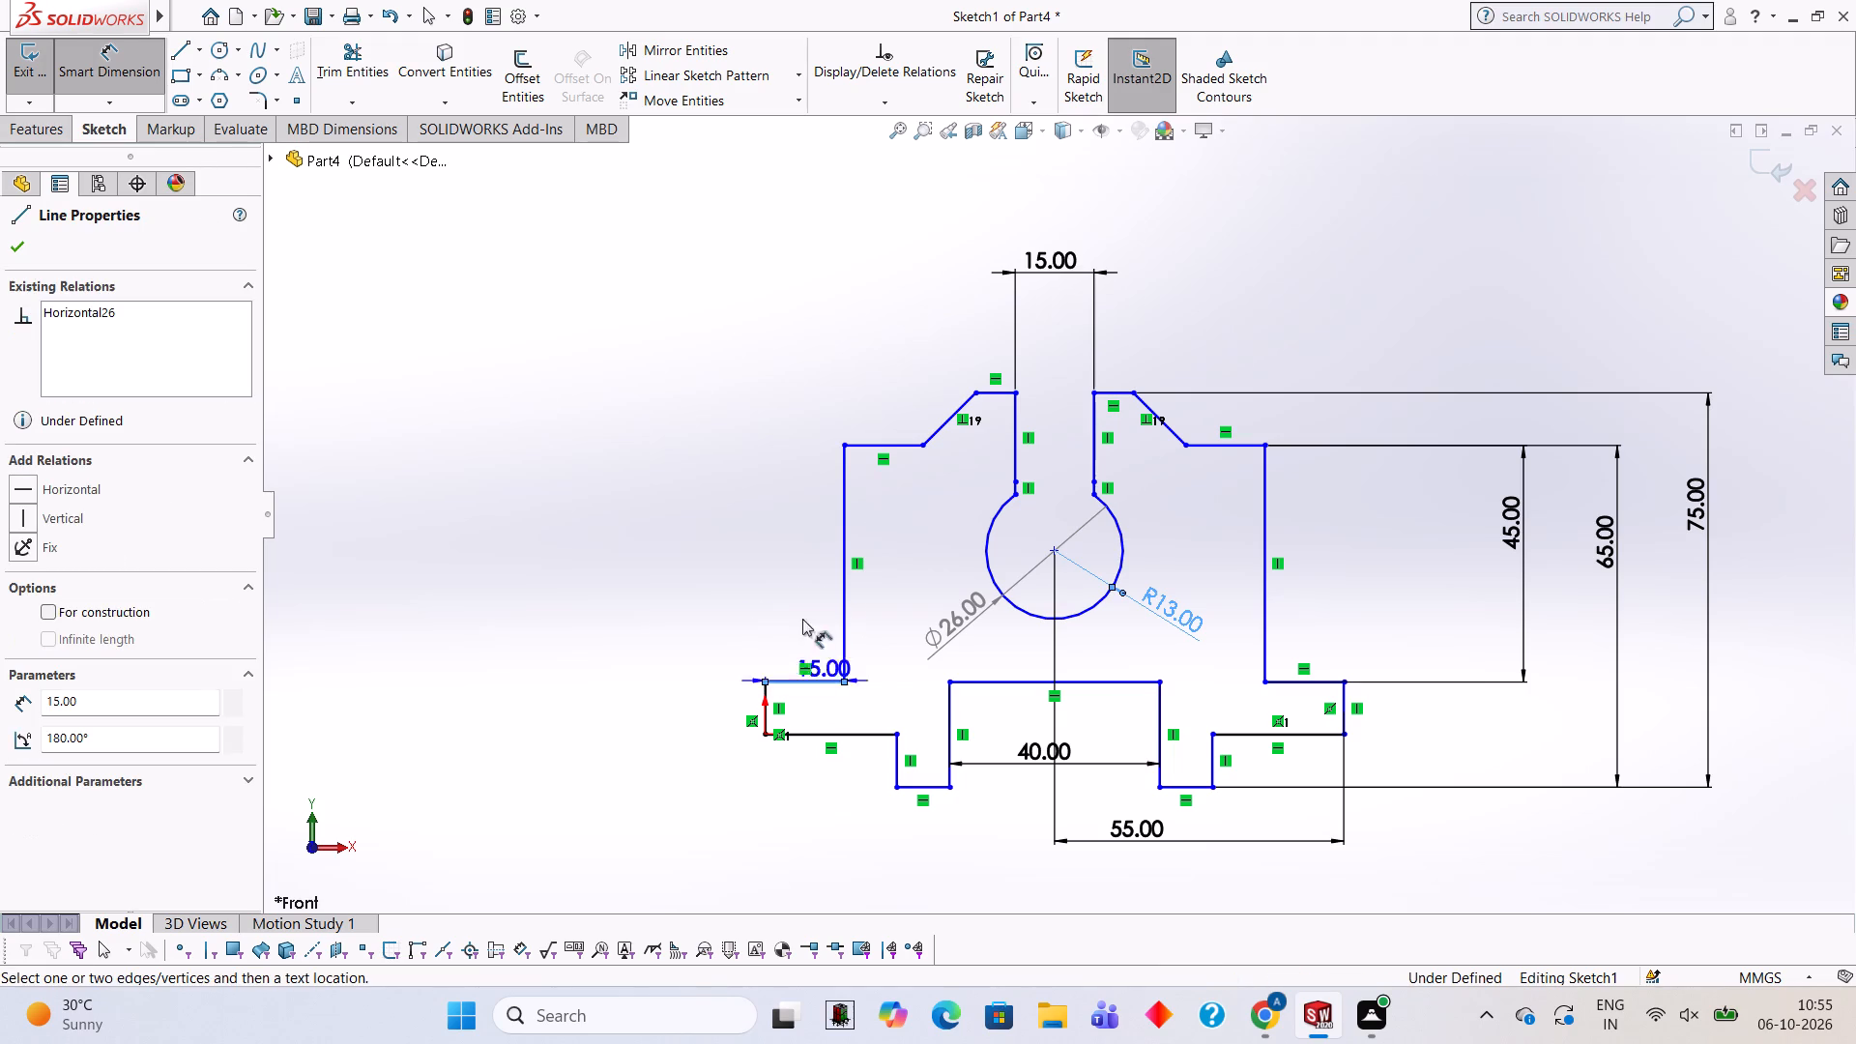
pyautogui.click(803, 531)
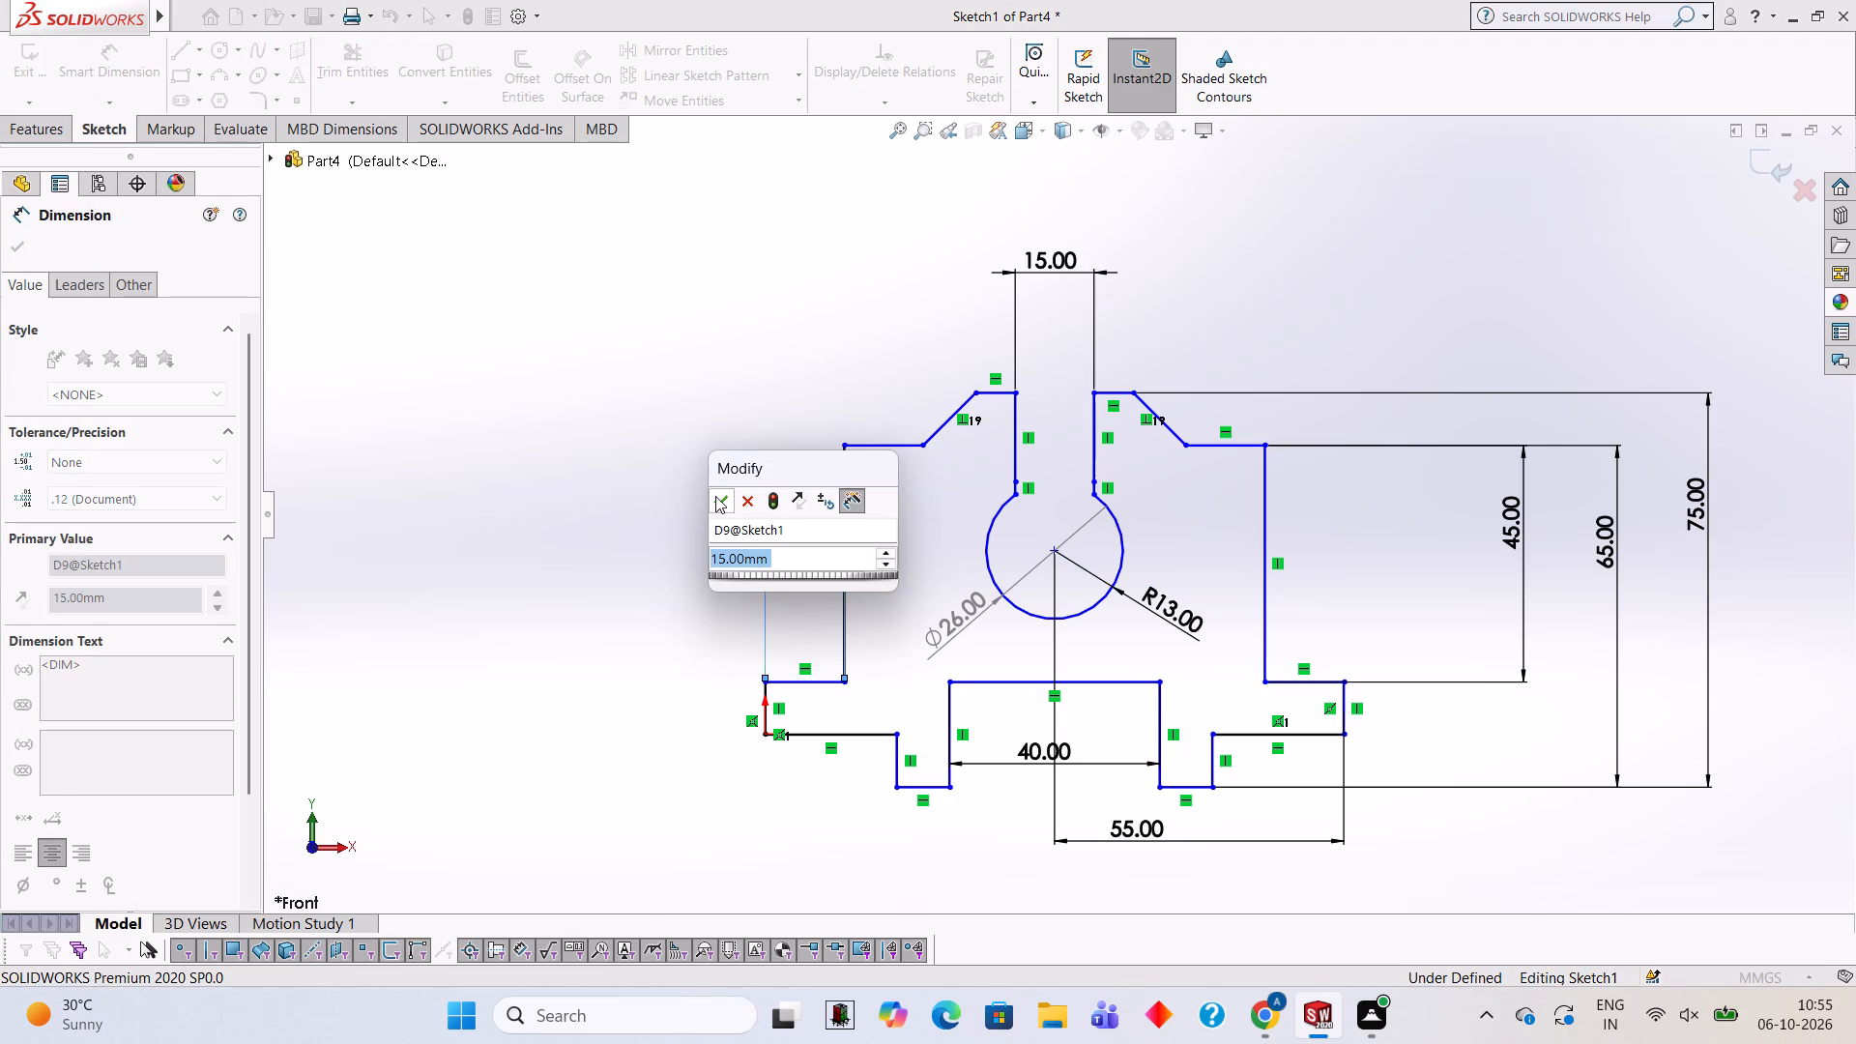
pyautogui.click(715, 496)
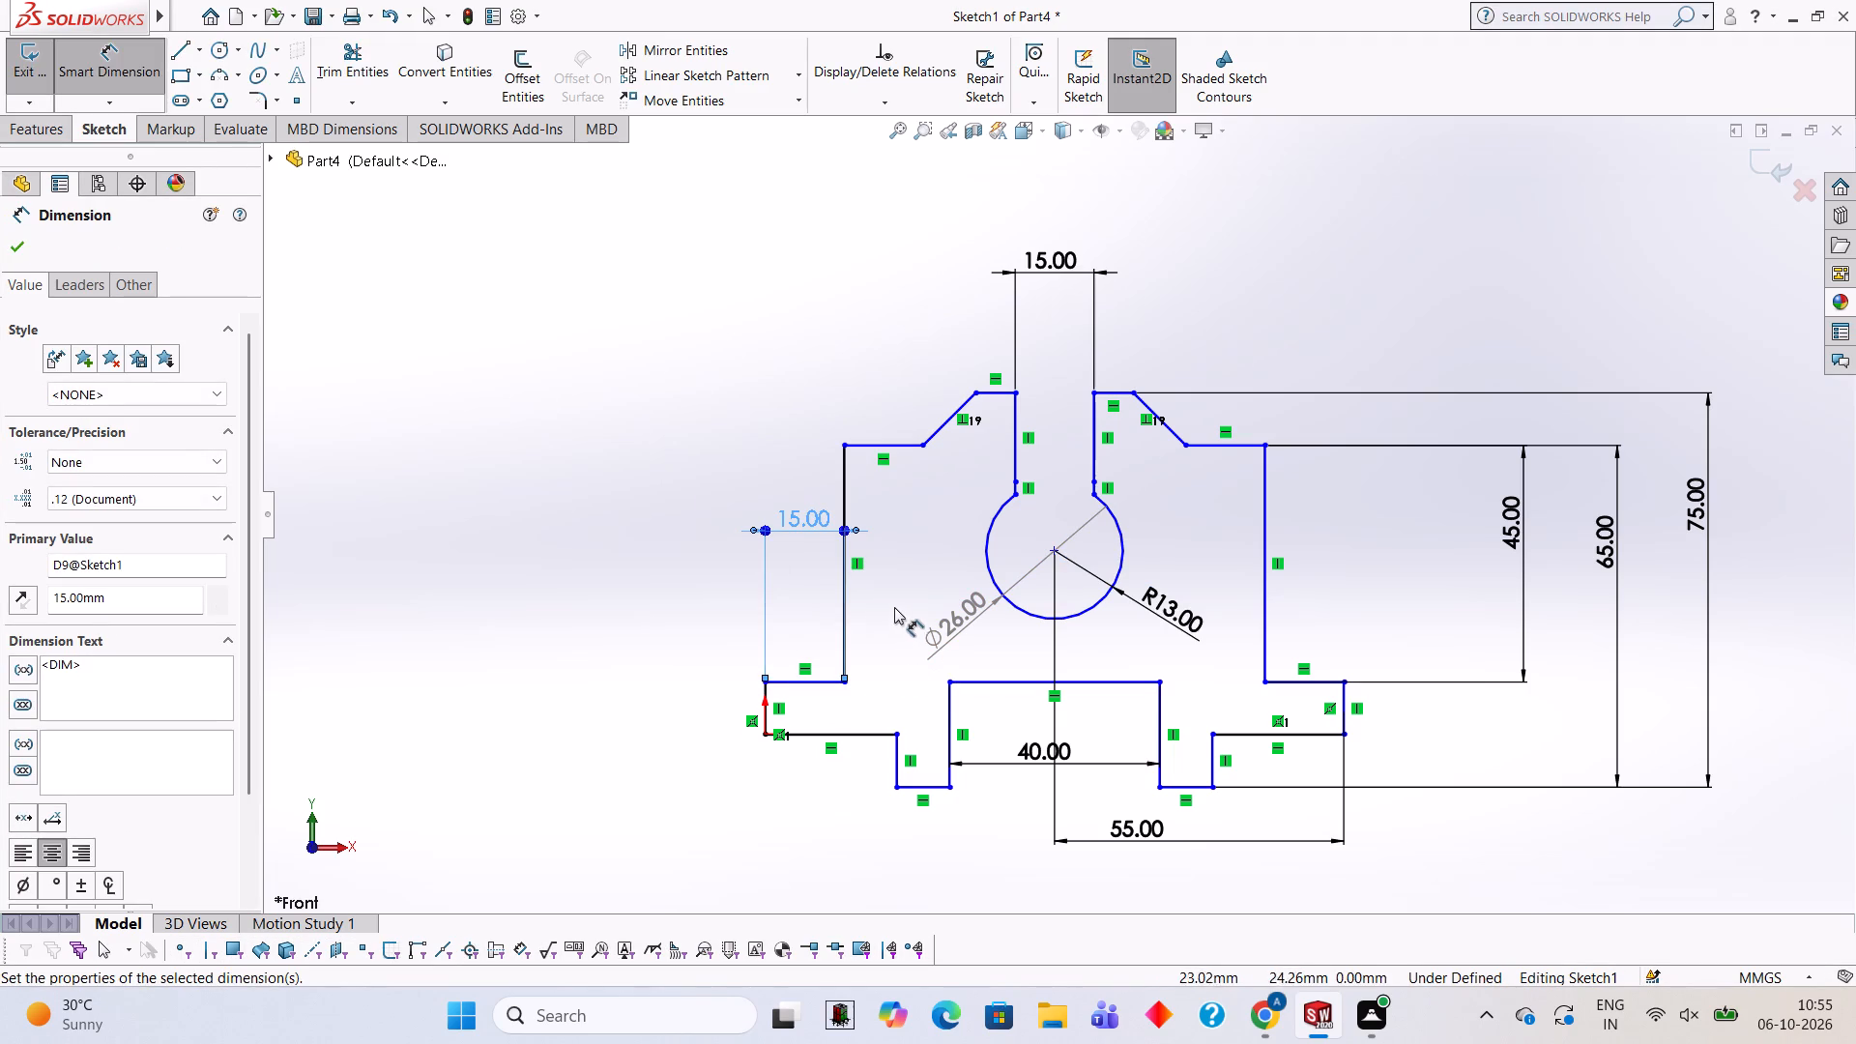
pyautogui.click(1296, 683)
pyautogui.click(1290, 566)
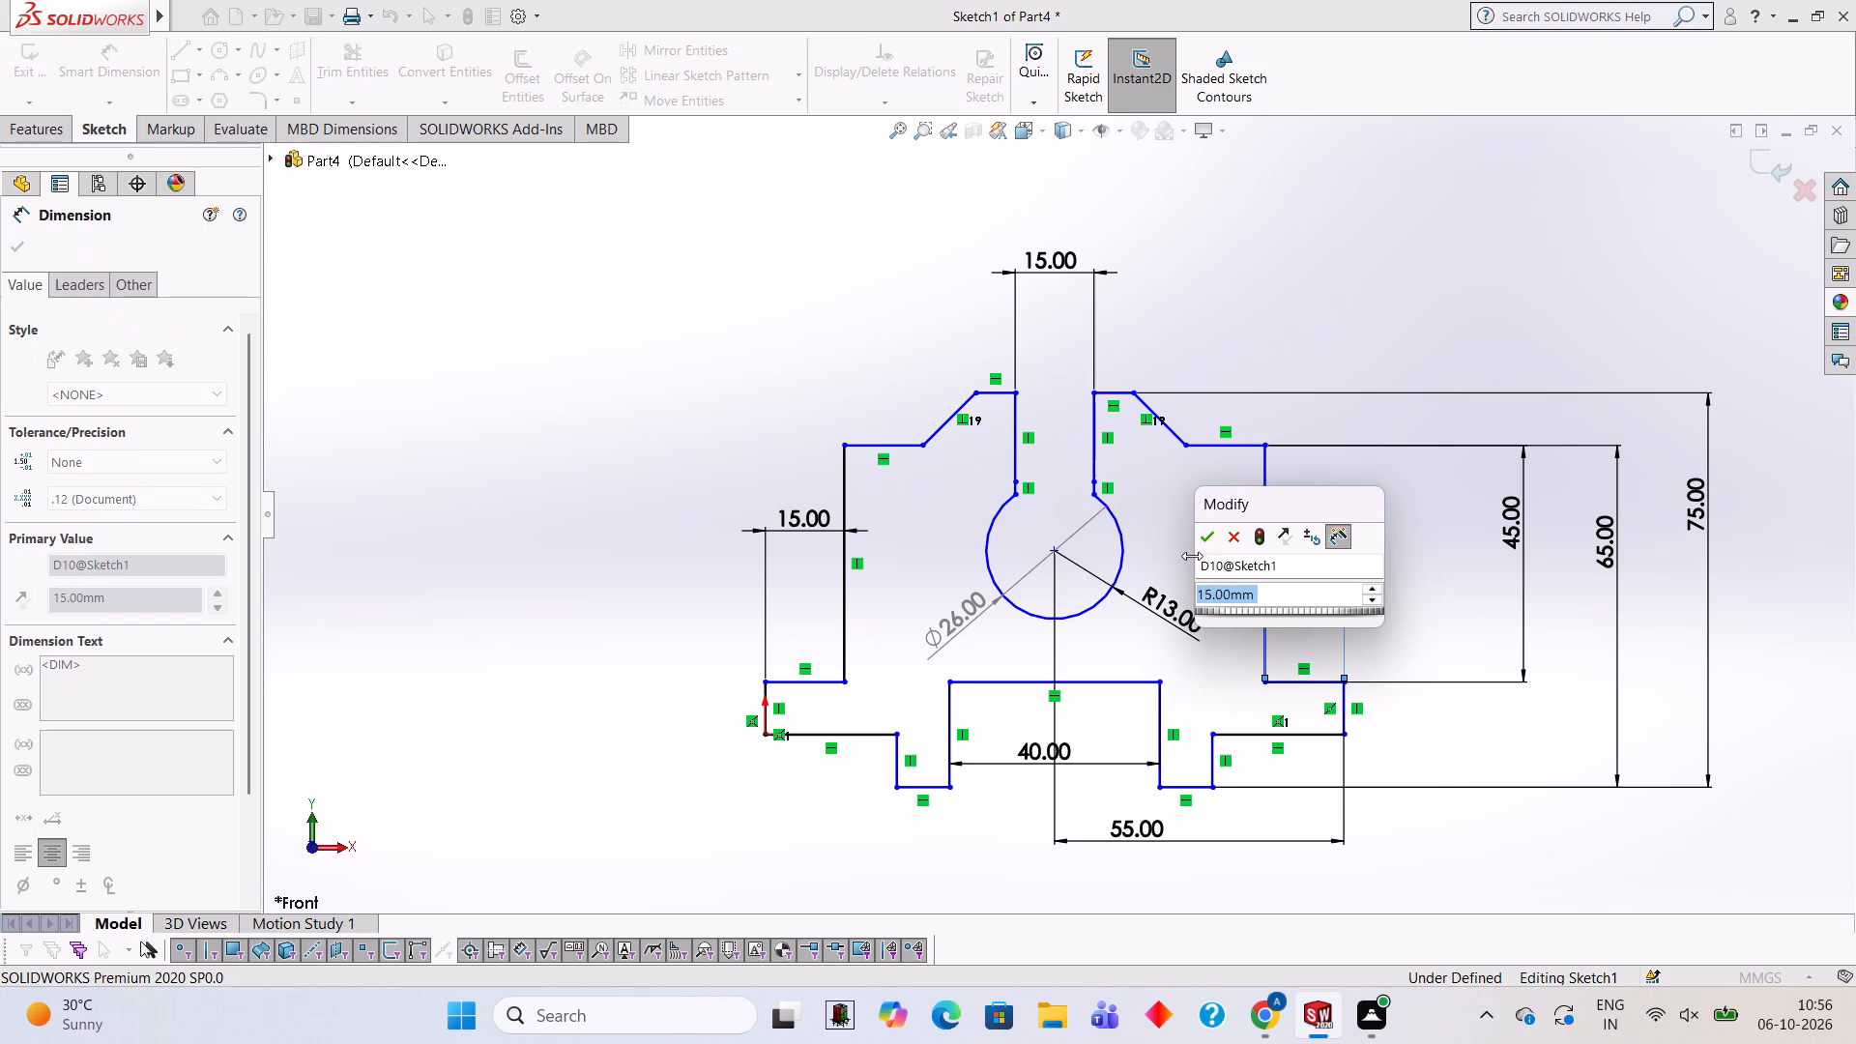
pyautogui.click(1206, 545)
pyautogui.click(1339, 538)
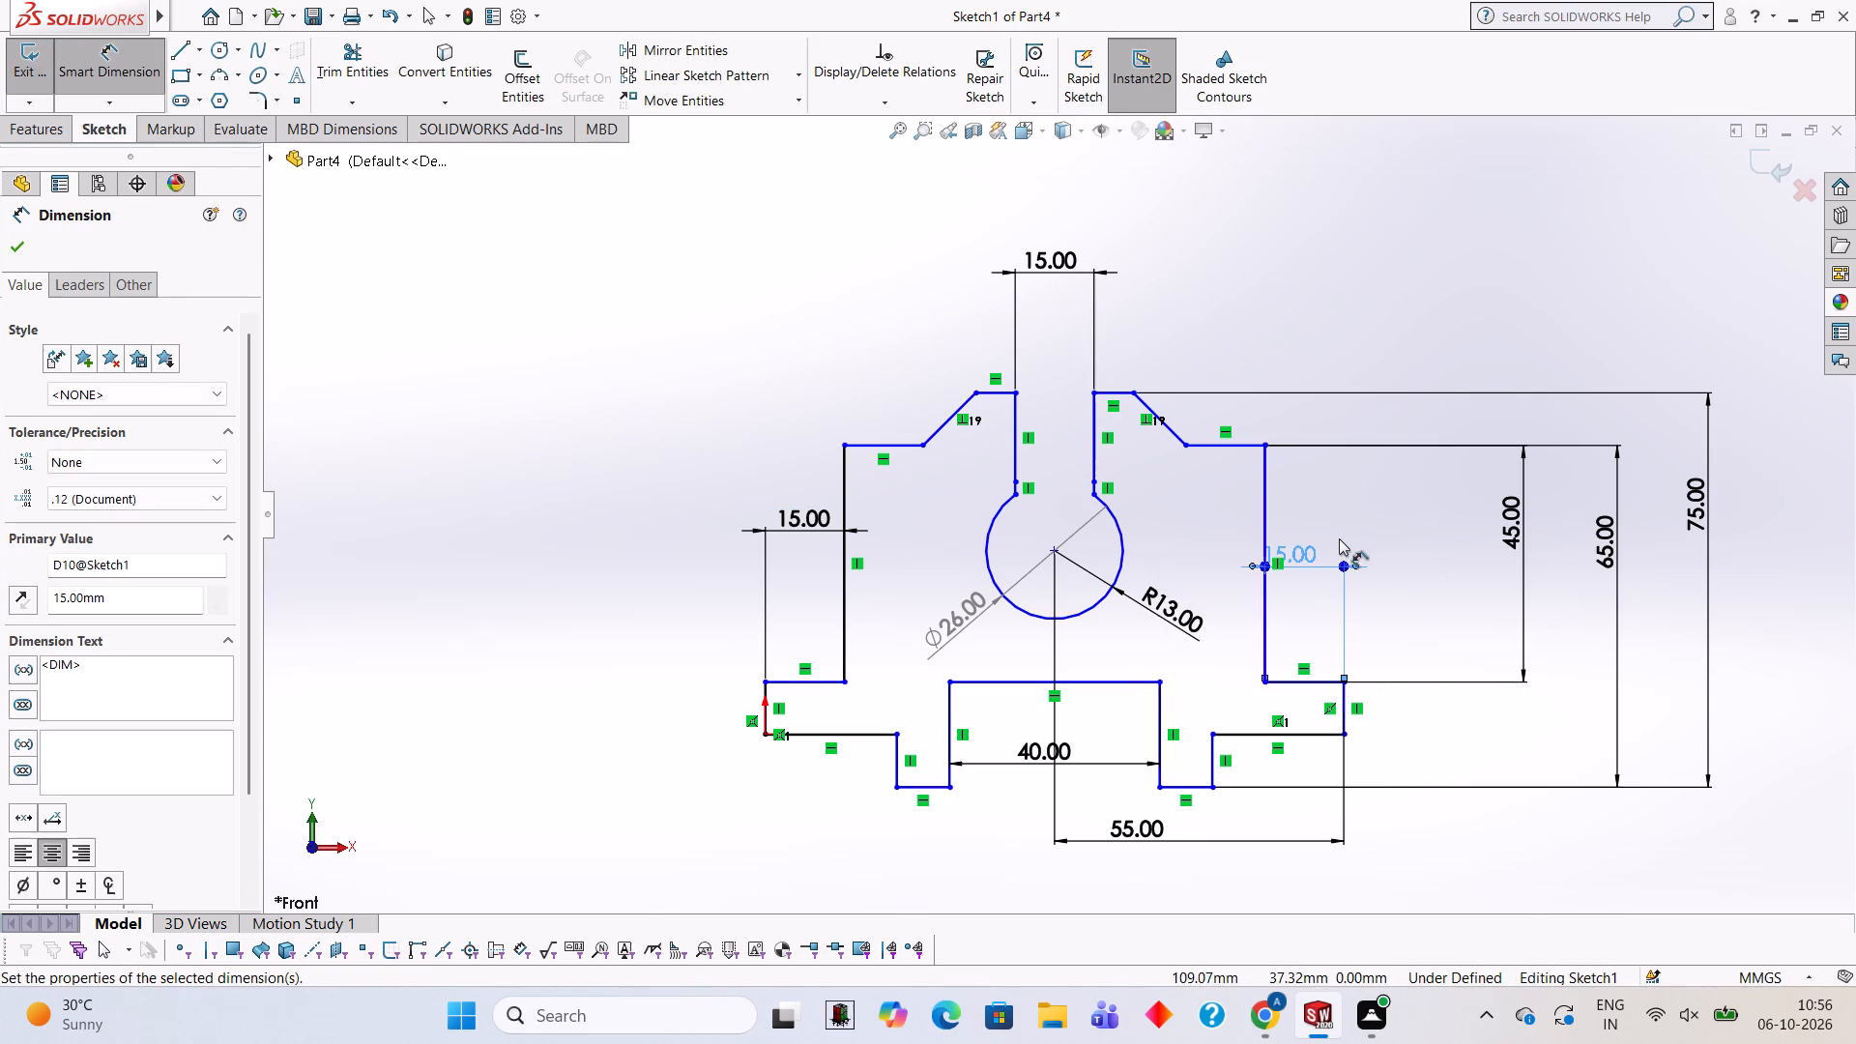
# Dimension the depth of the central bottom recess, placing the dimension to the left of the base.
pyautogui.click(1163, 726)
pyautogui.click(710, 758)
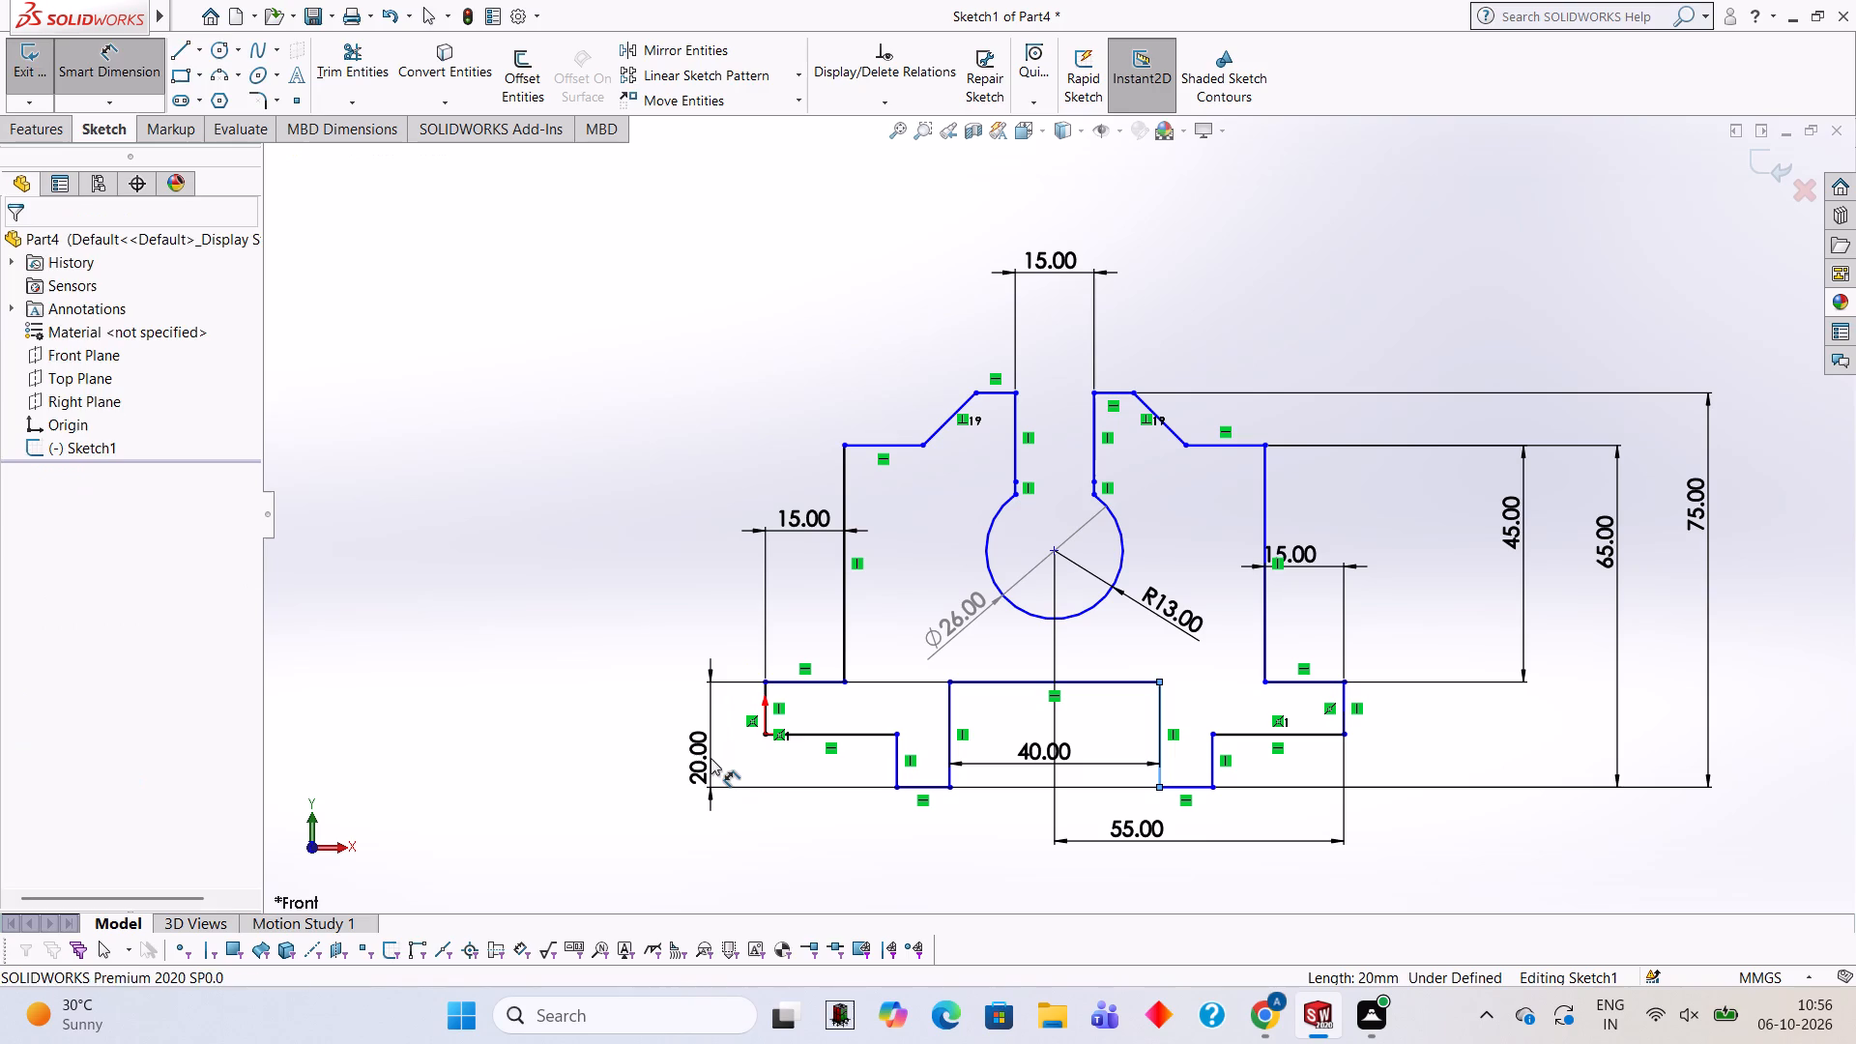
pyautogui.click(629, 719)
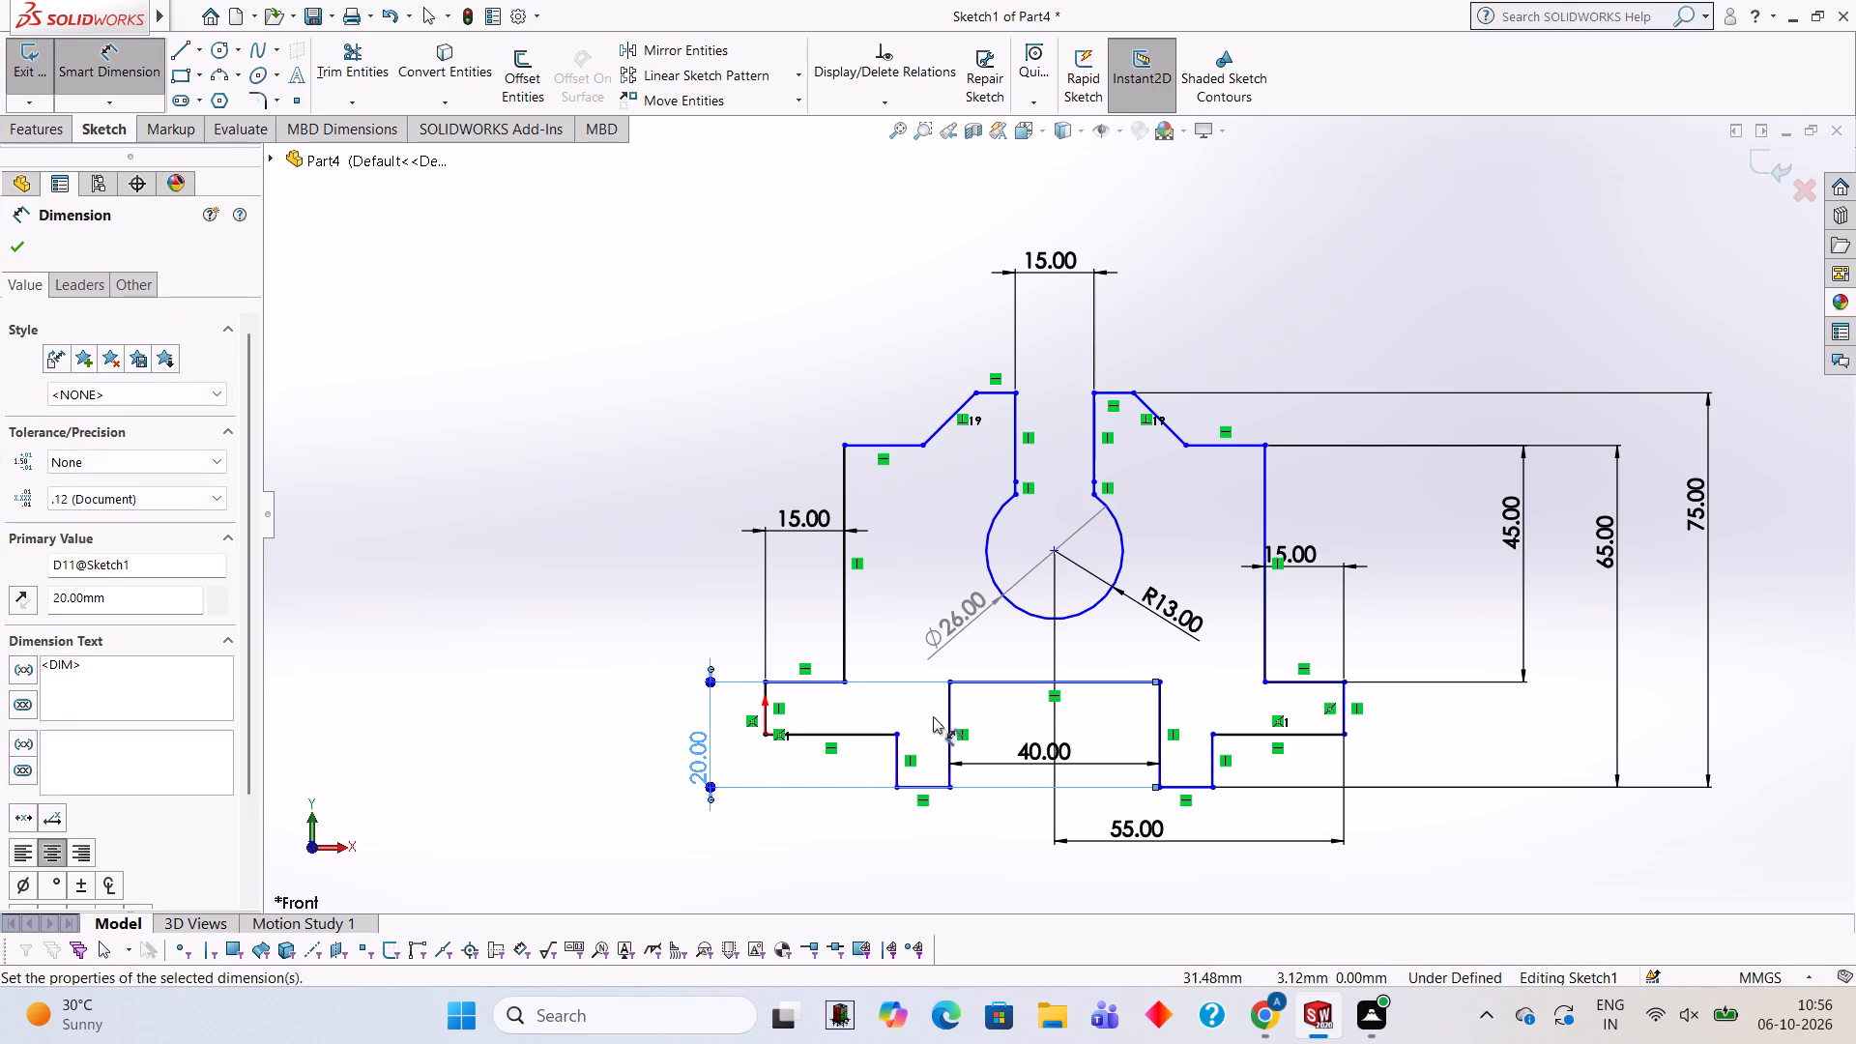
pyautogui.click(1096, 640)
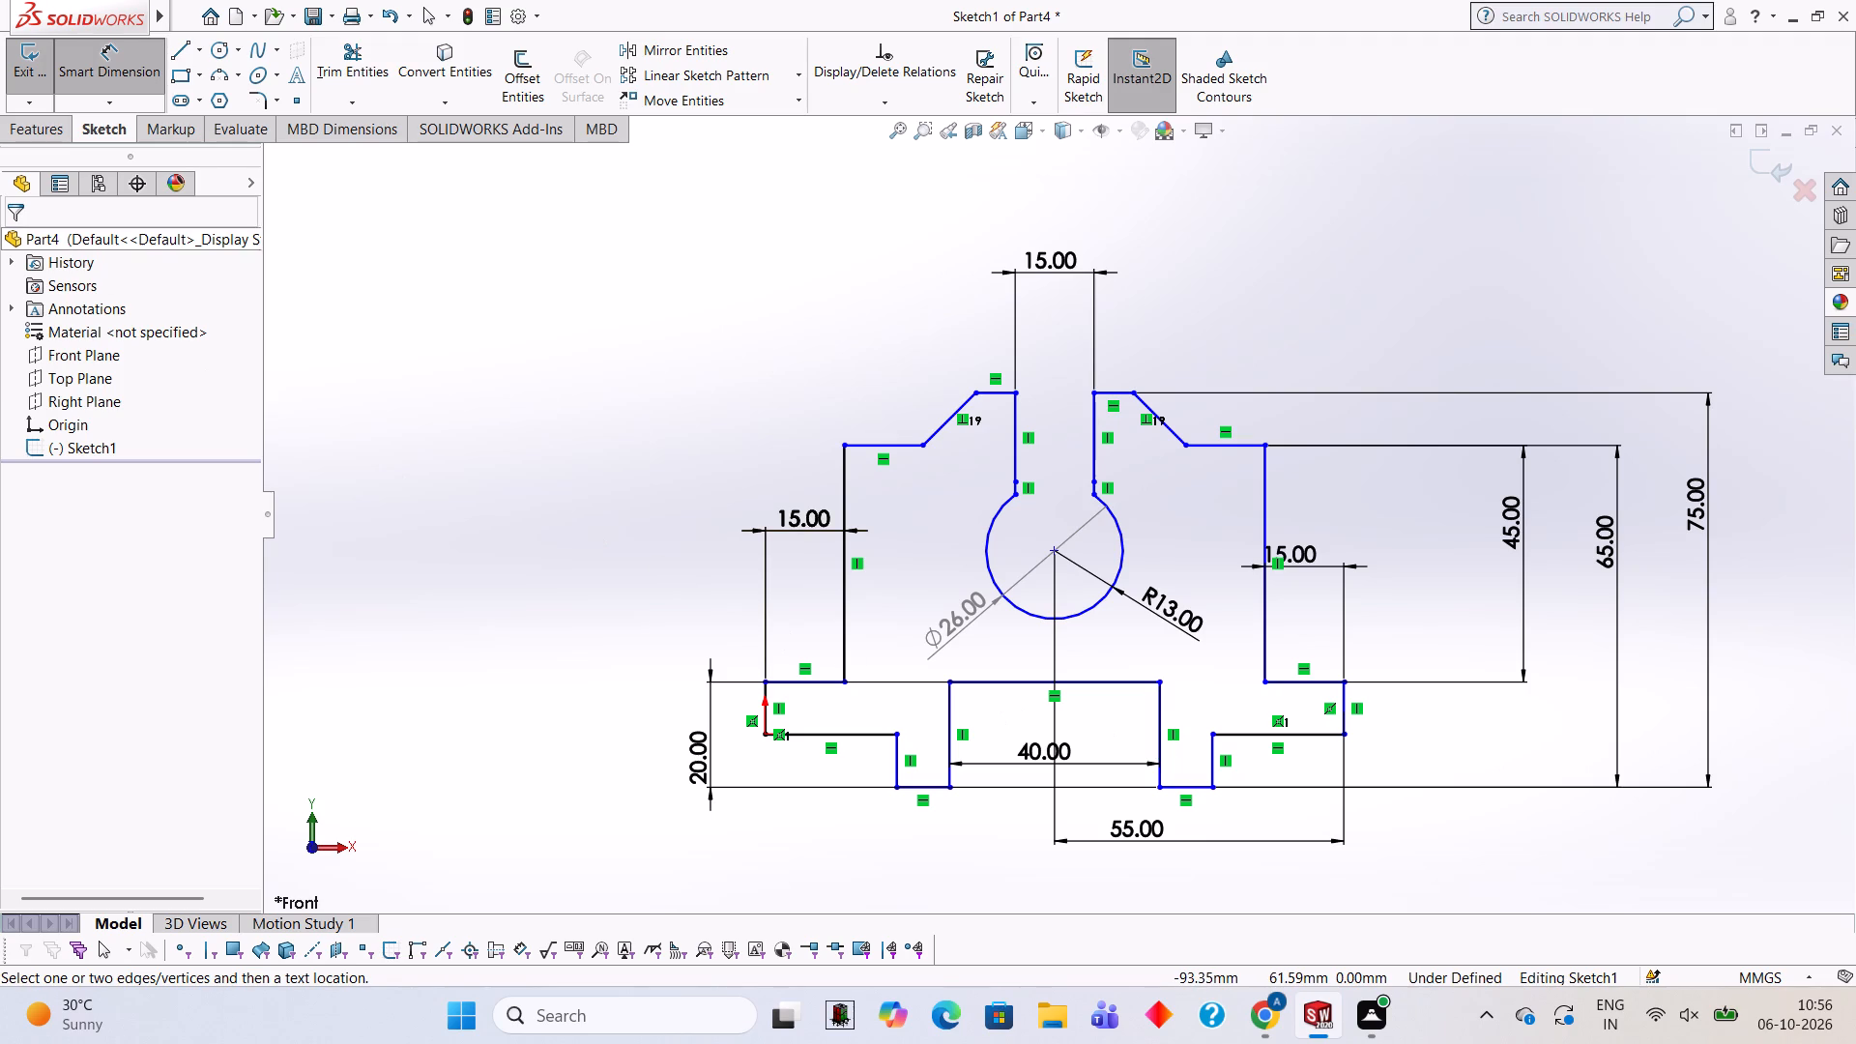
# Extrude the stepped profile sketch as a blind boss 50 mm deep.
pyautogui.click(53, 130)
pyautogui.click(41, 88)
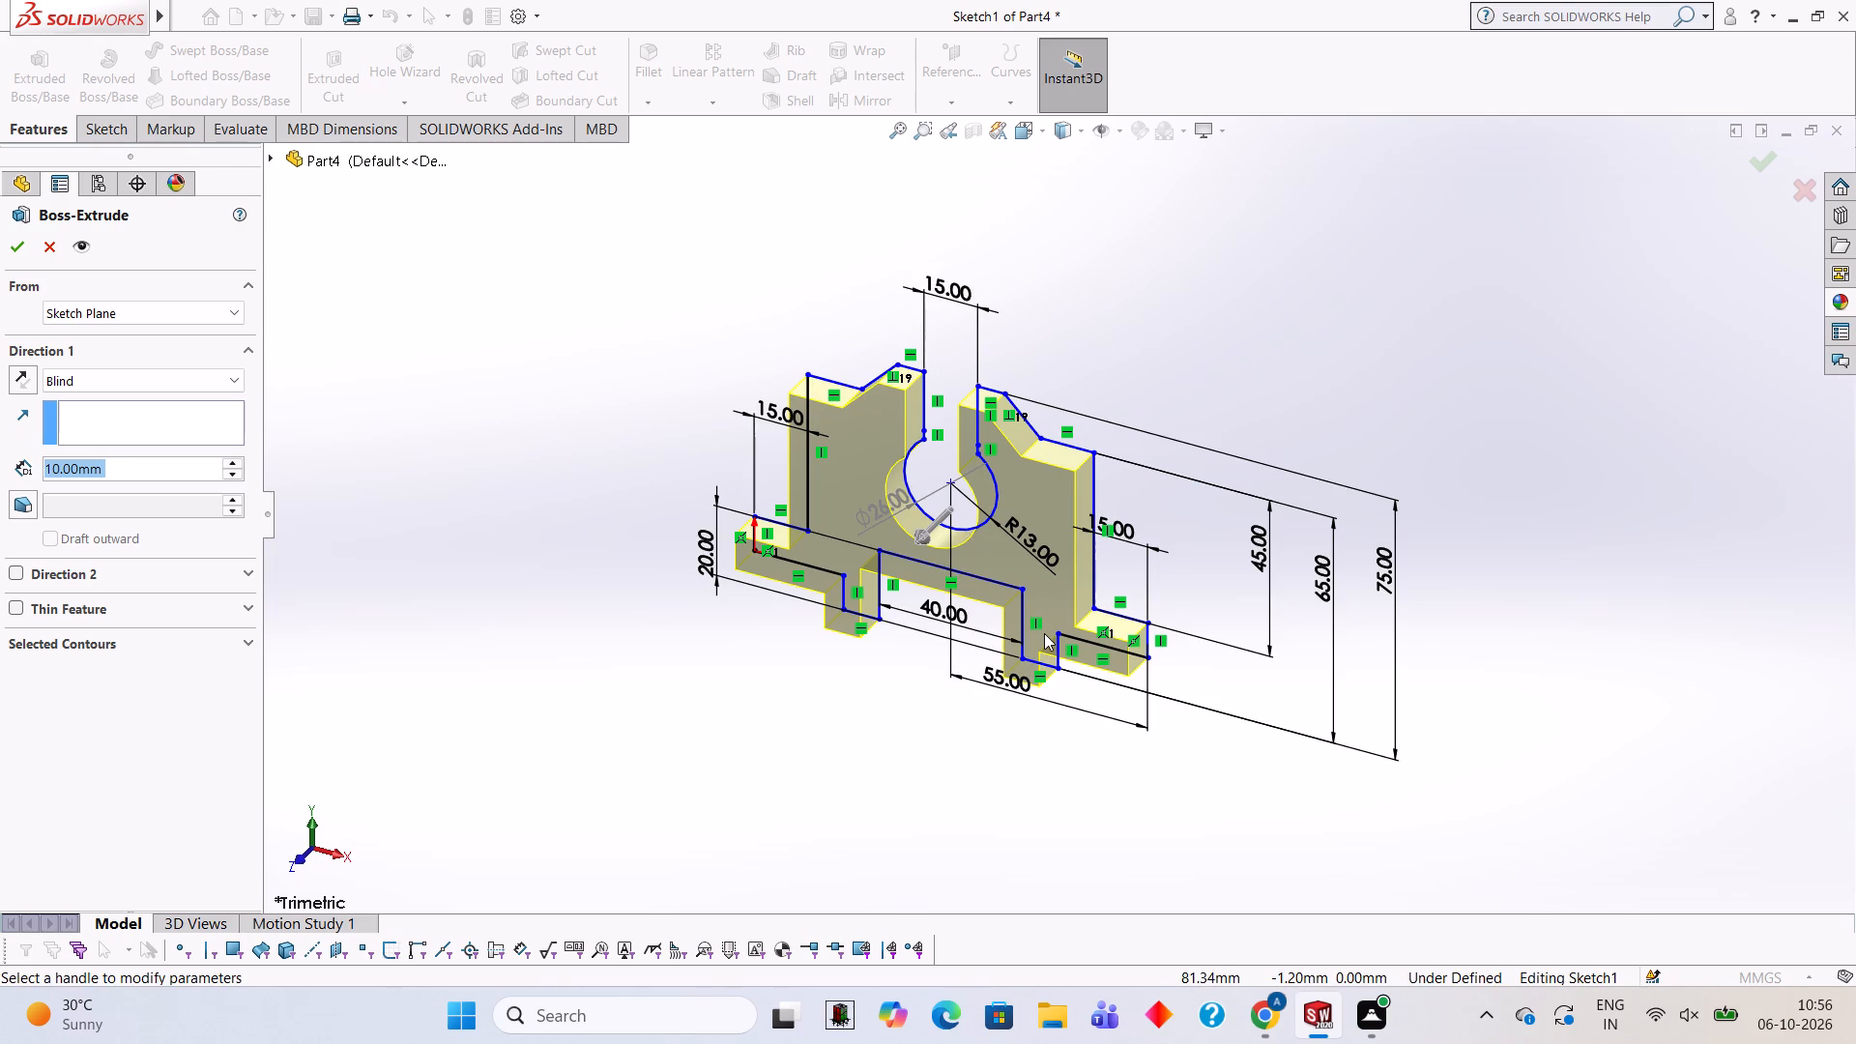
pyautogui.write('50')
pyautogui.press('Return')
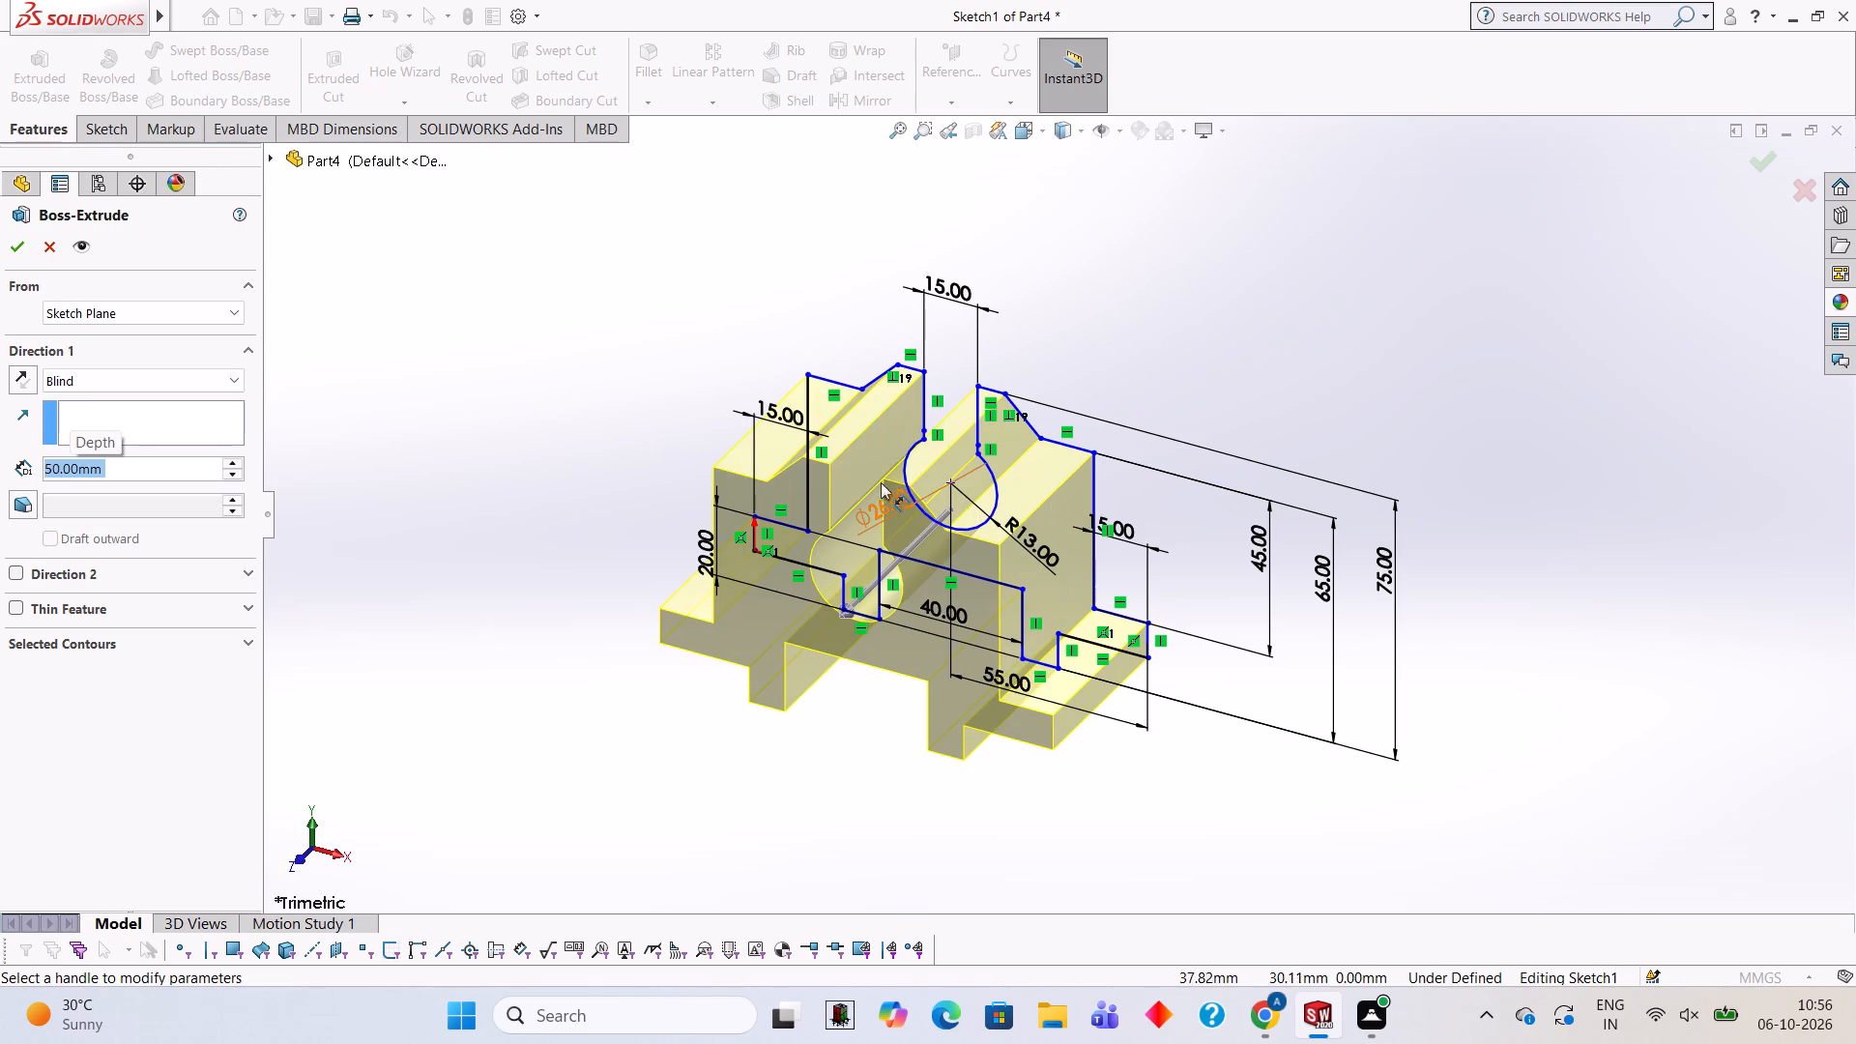
pyautogui.click(24, 251)
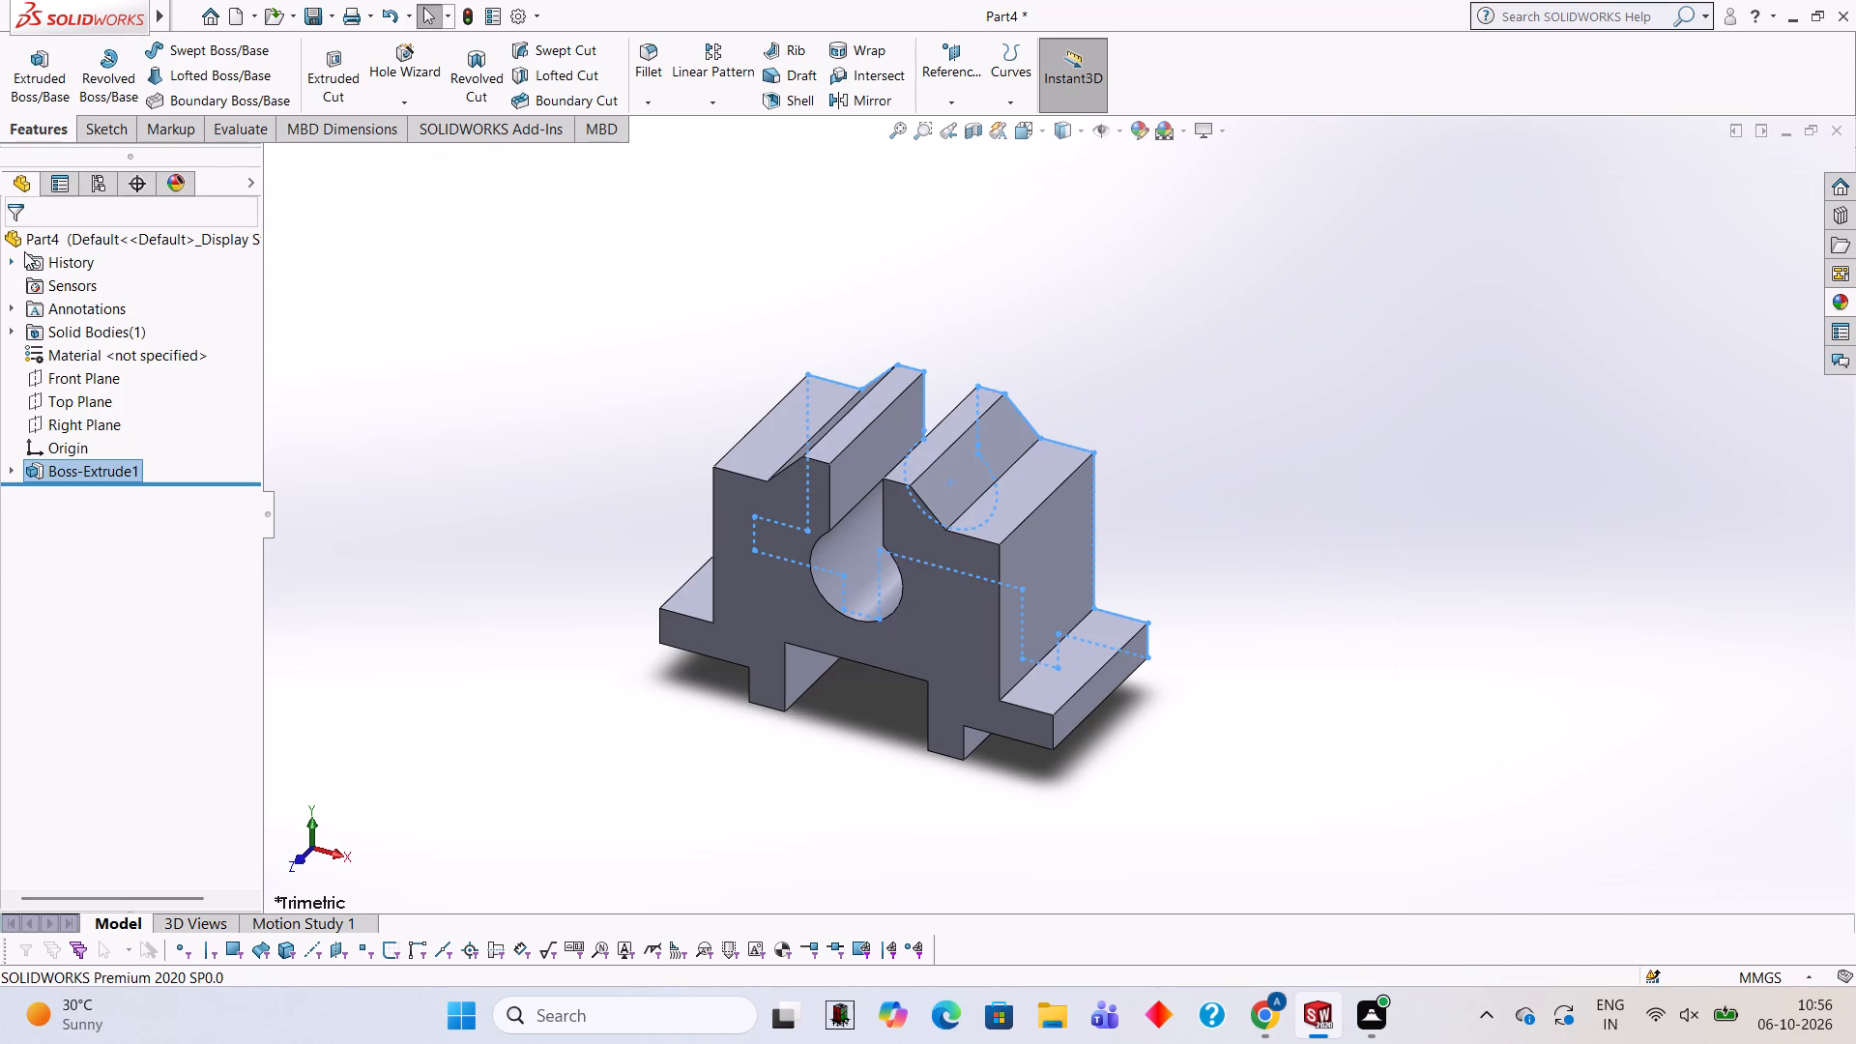
pyautogui.click(502, 392)
# On the flat top face beside the slot, sketch a 15 mm by 10 mm rectangle bridging the slot, centred on the slot edges' midpoints.
pyautogui.moveTo(847, 674); pyautogui.dragTo(899, 570, button='middle')
pyautogui.scroll(1, 896, 572)
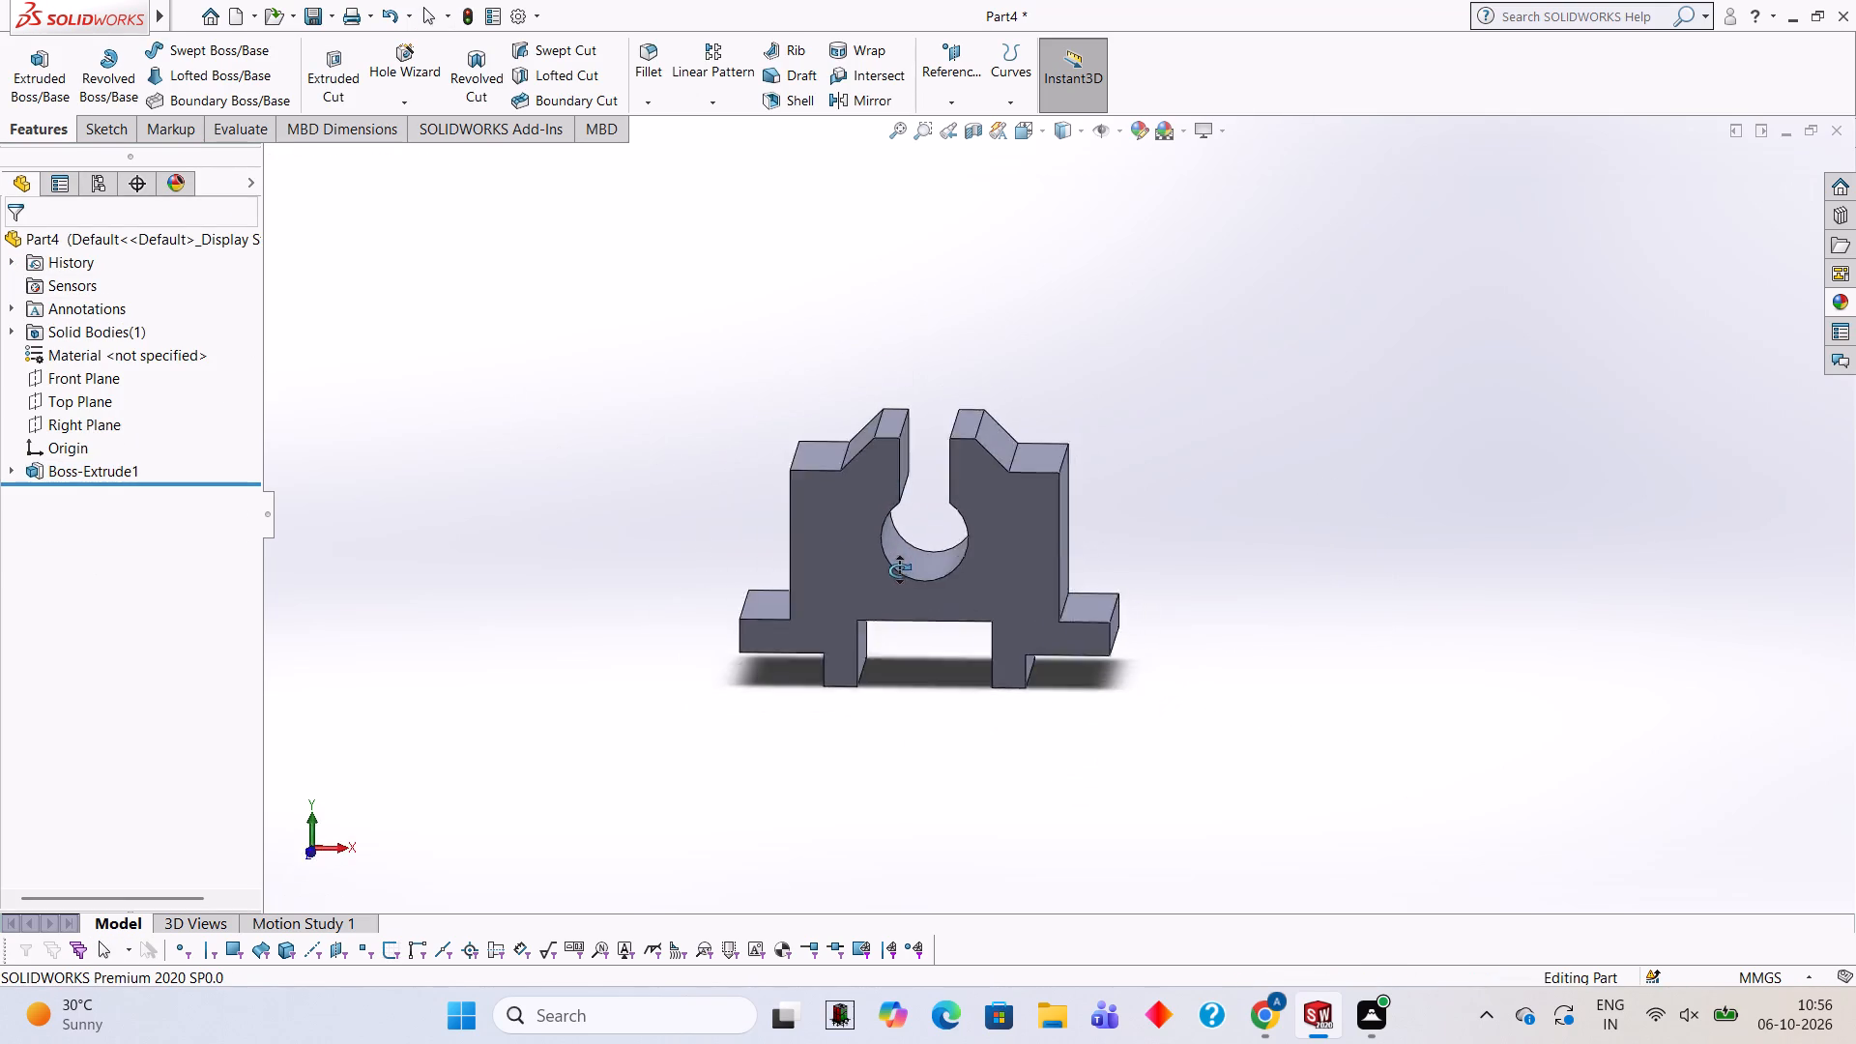
pyautogui.moveTo(899, 570); pyautogui.dragTo(915, 796, button='middle')
pyautogui.click(967, 461)
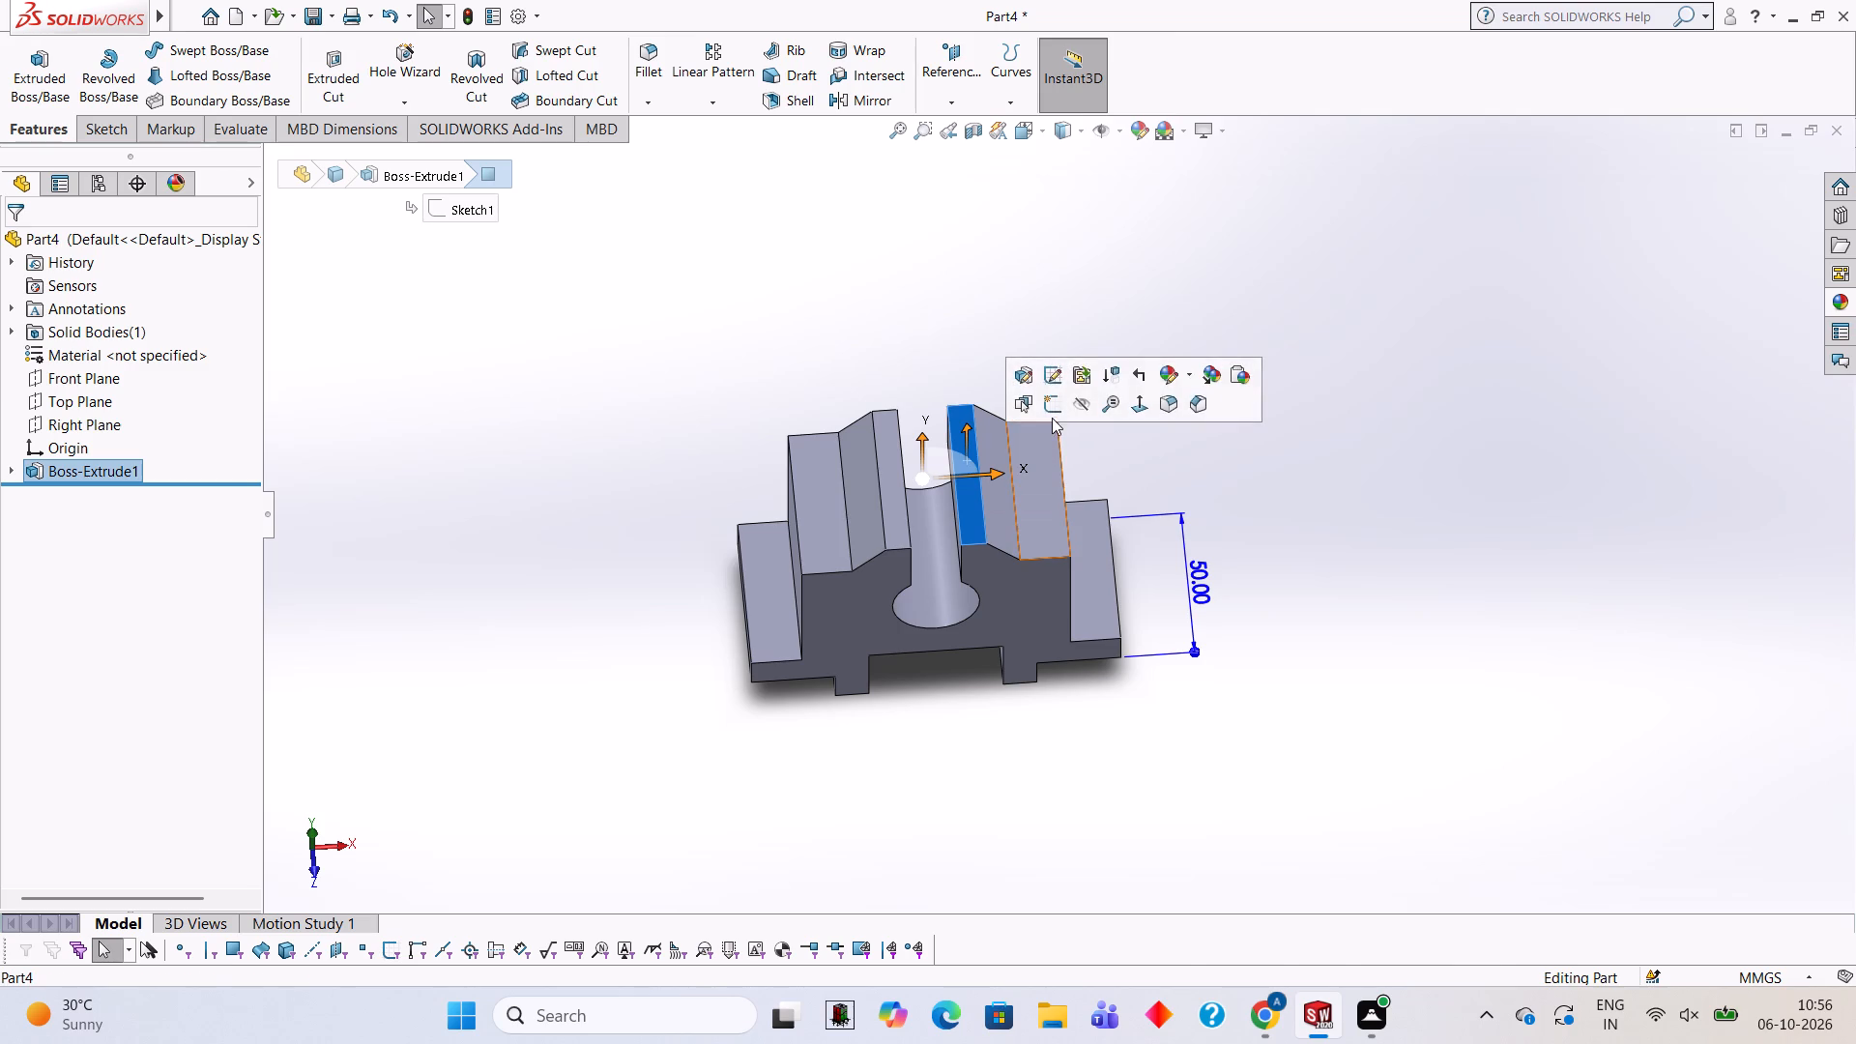
pyautogui.click(1054, 410)
pyautogui.hotkey('ctrl', '8')
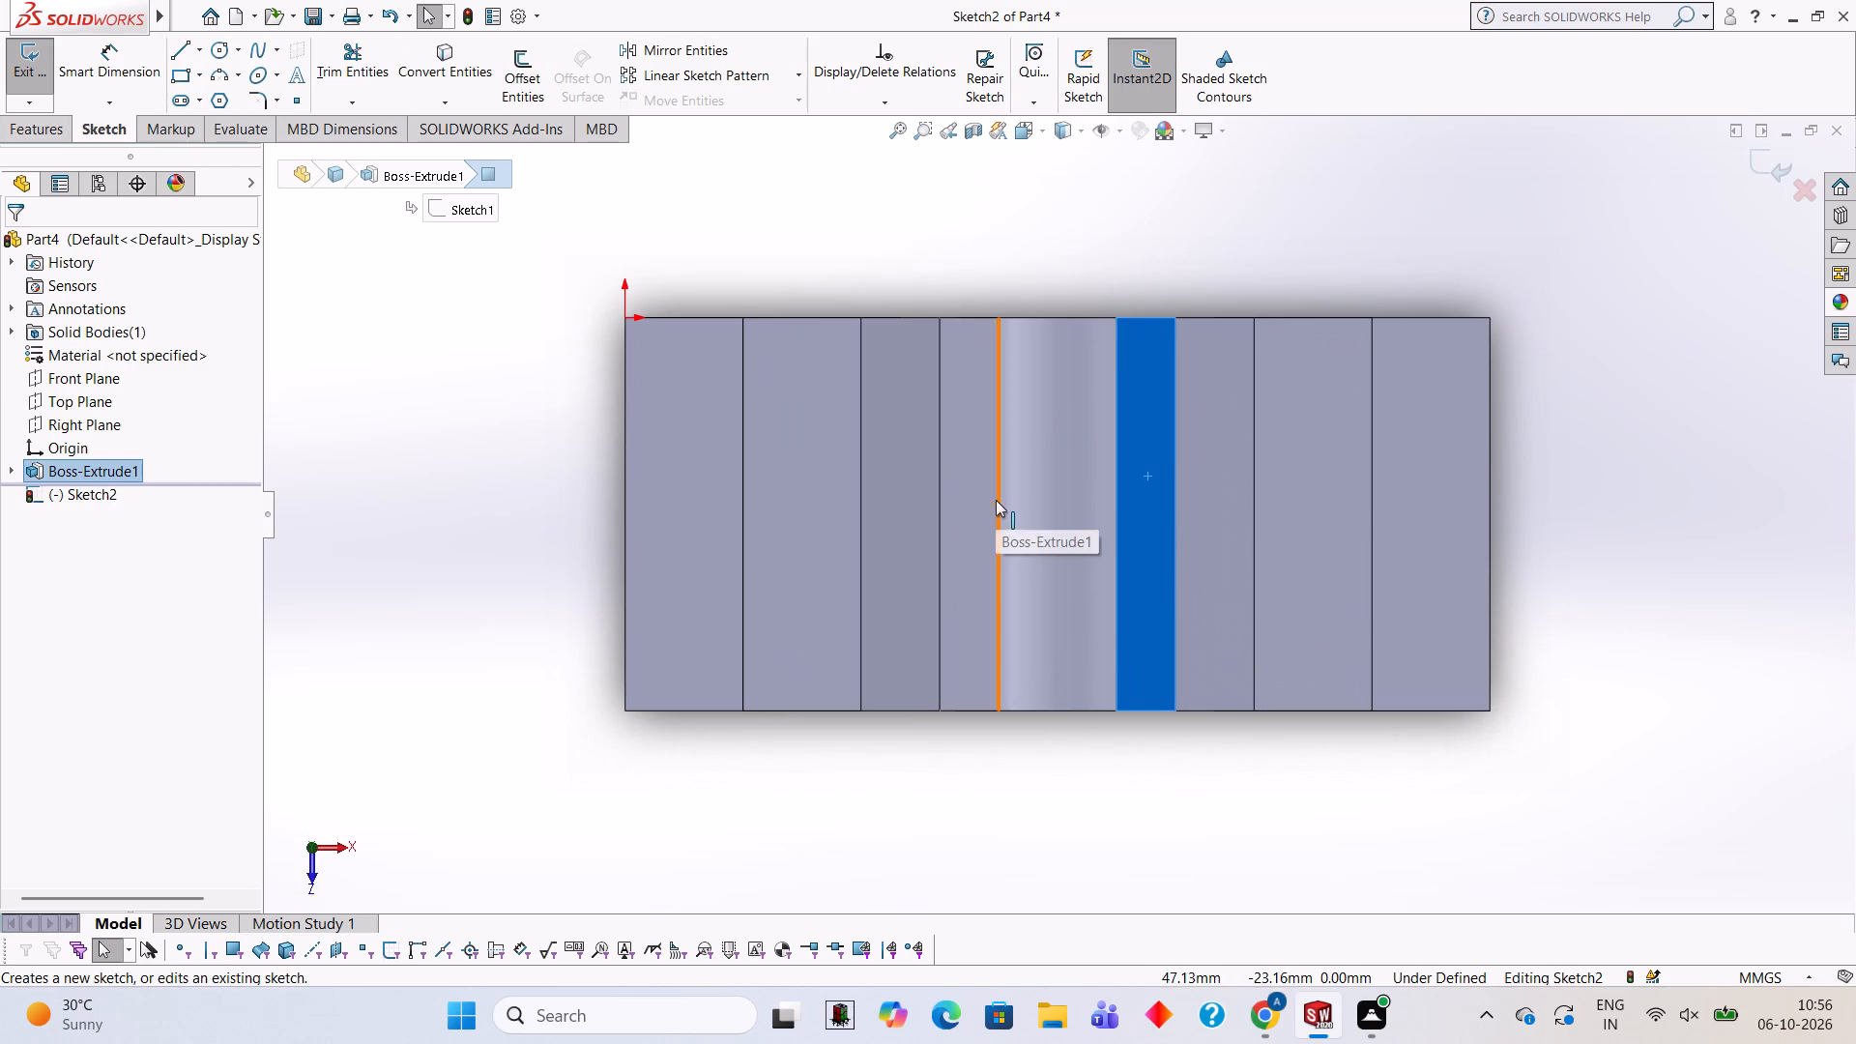
pyautogui.click(181, 43)
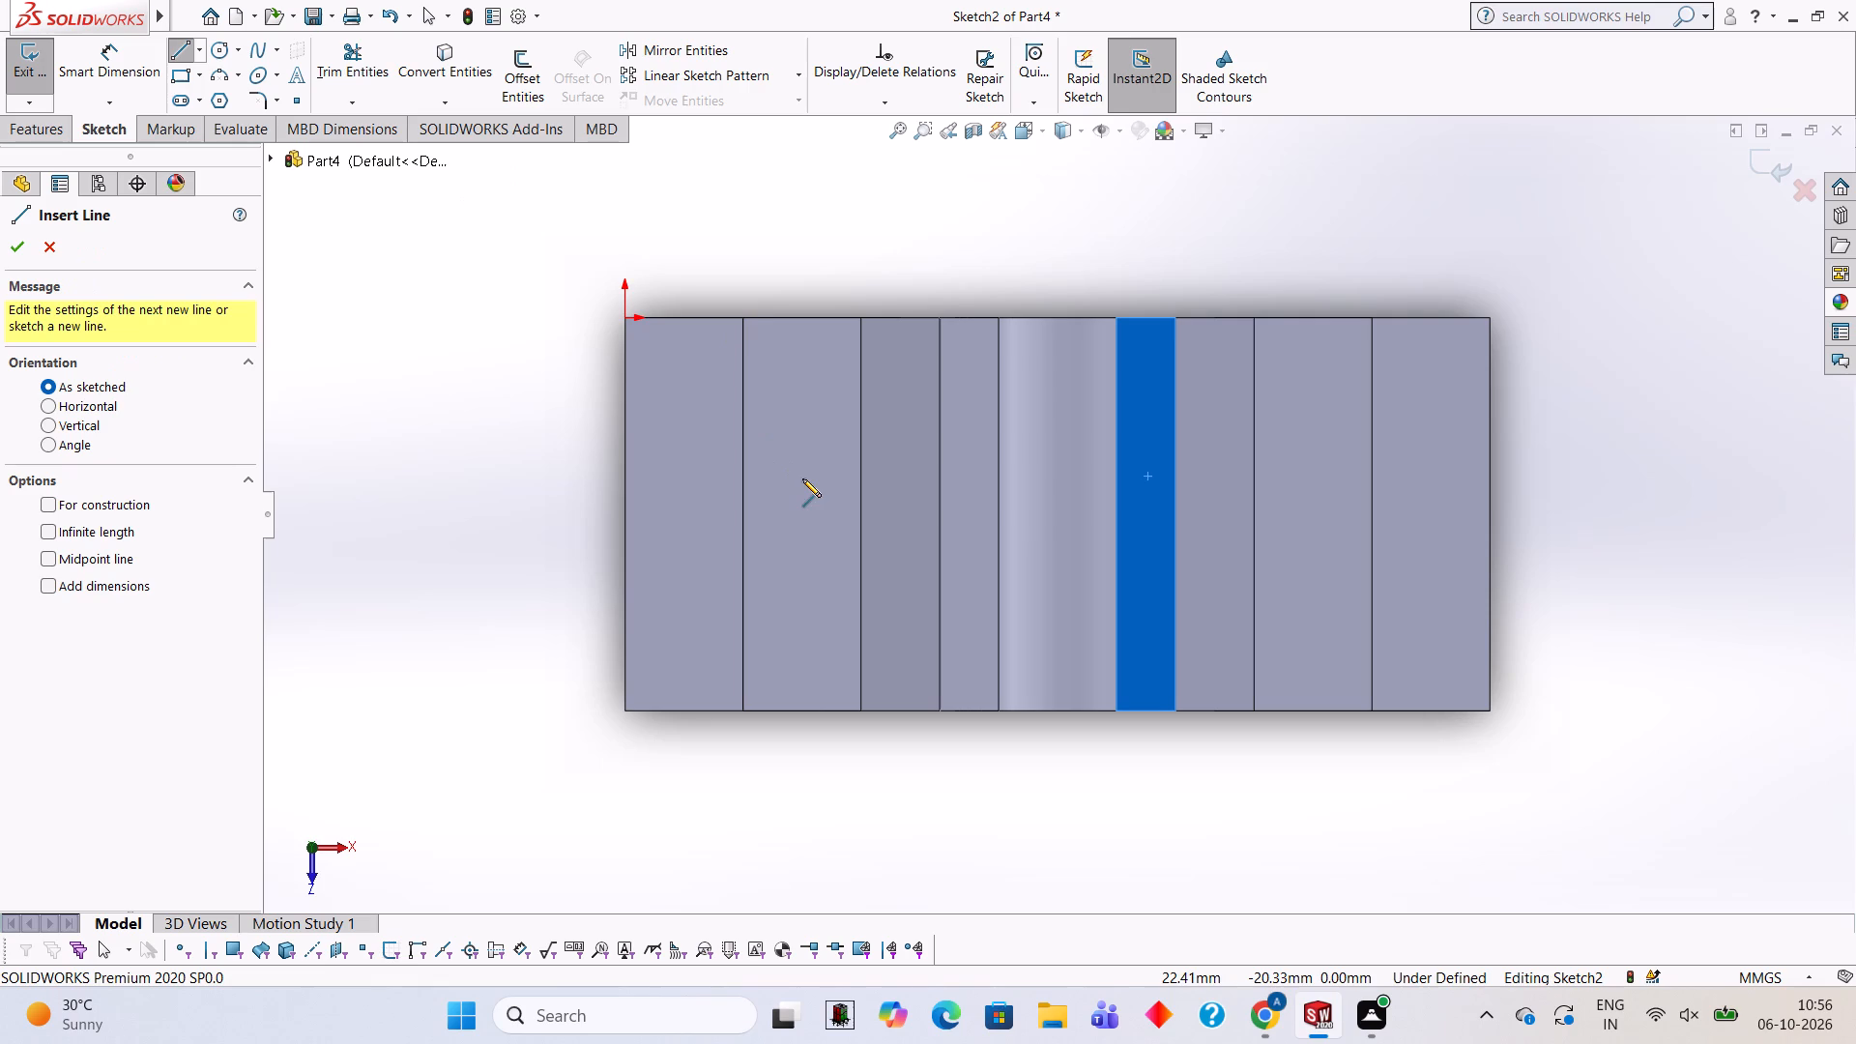
pyautogui.click(997, 512)
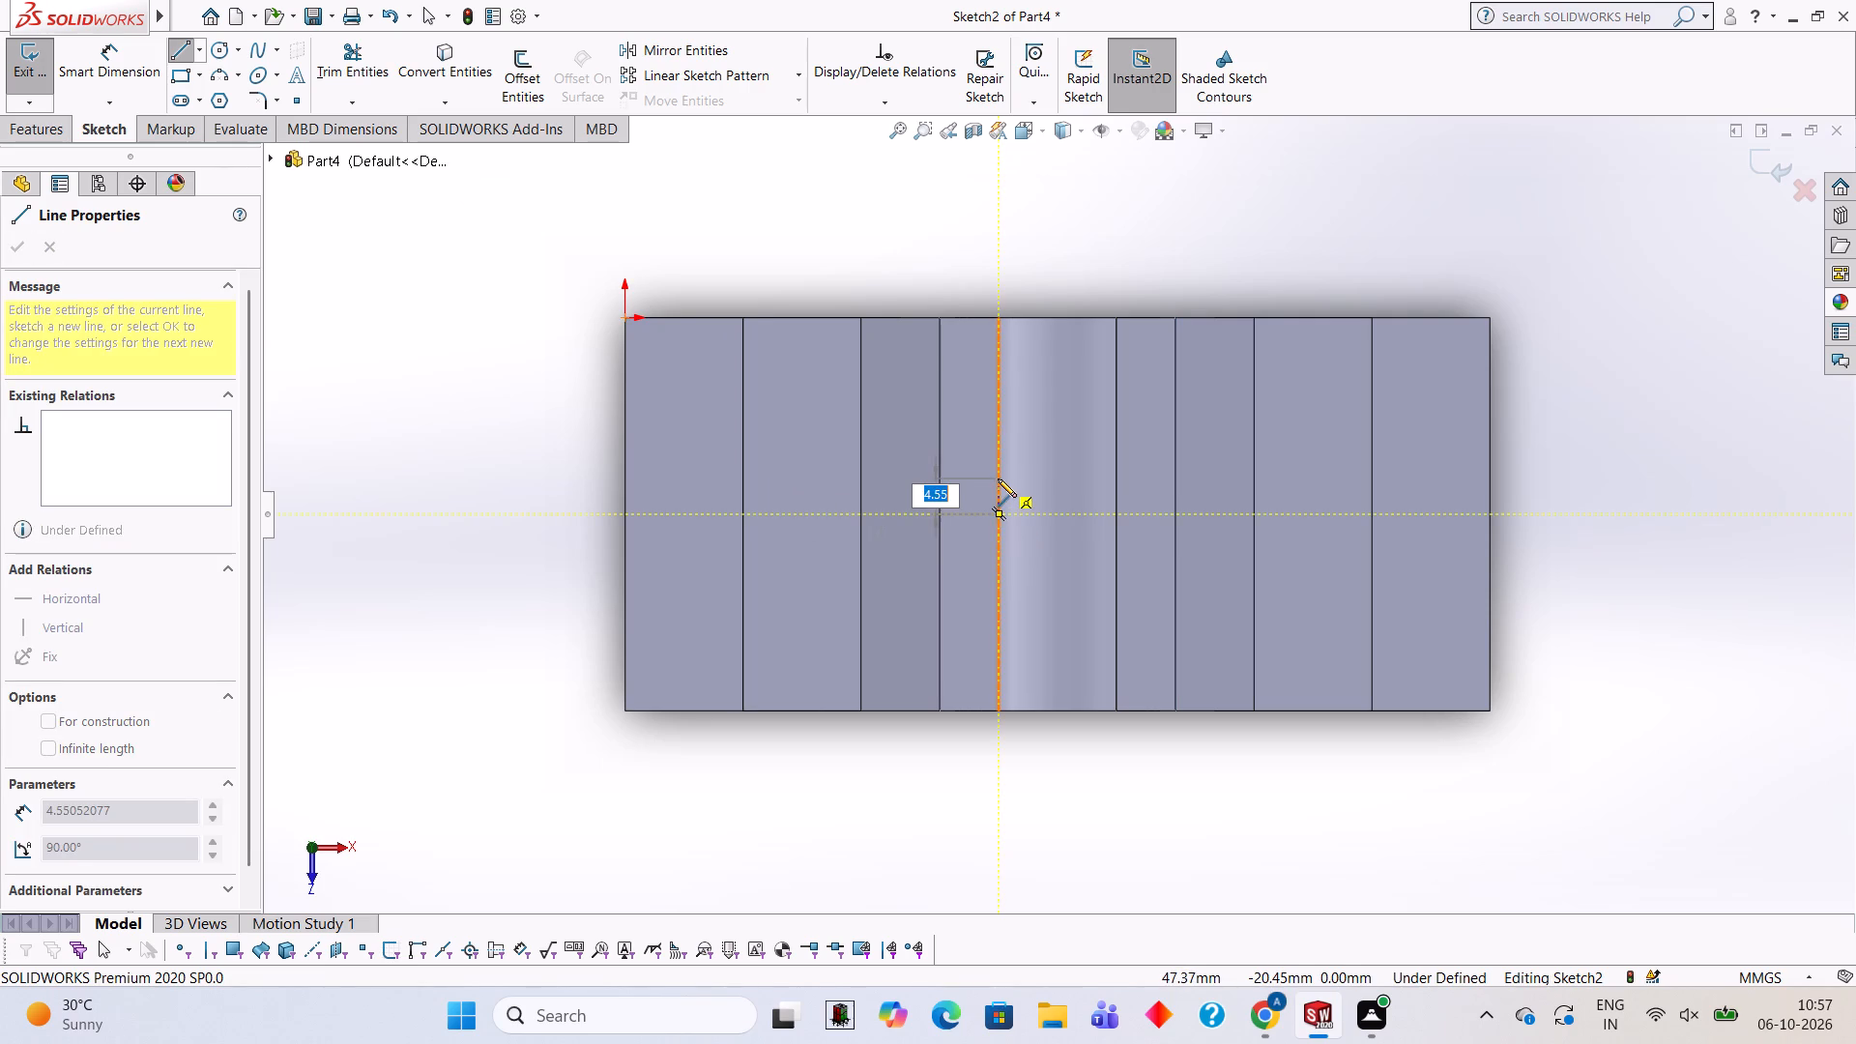
pyautogui.press('5')
pyautogui.press('Return')
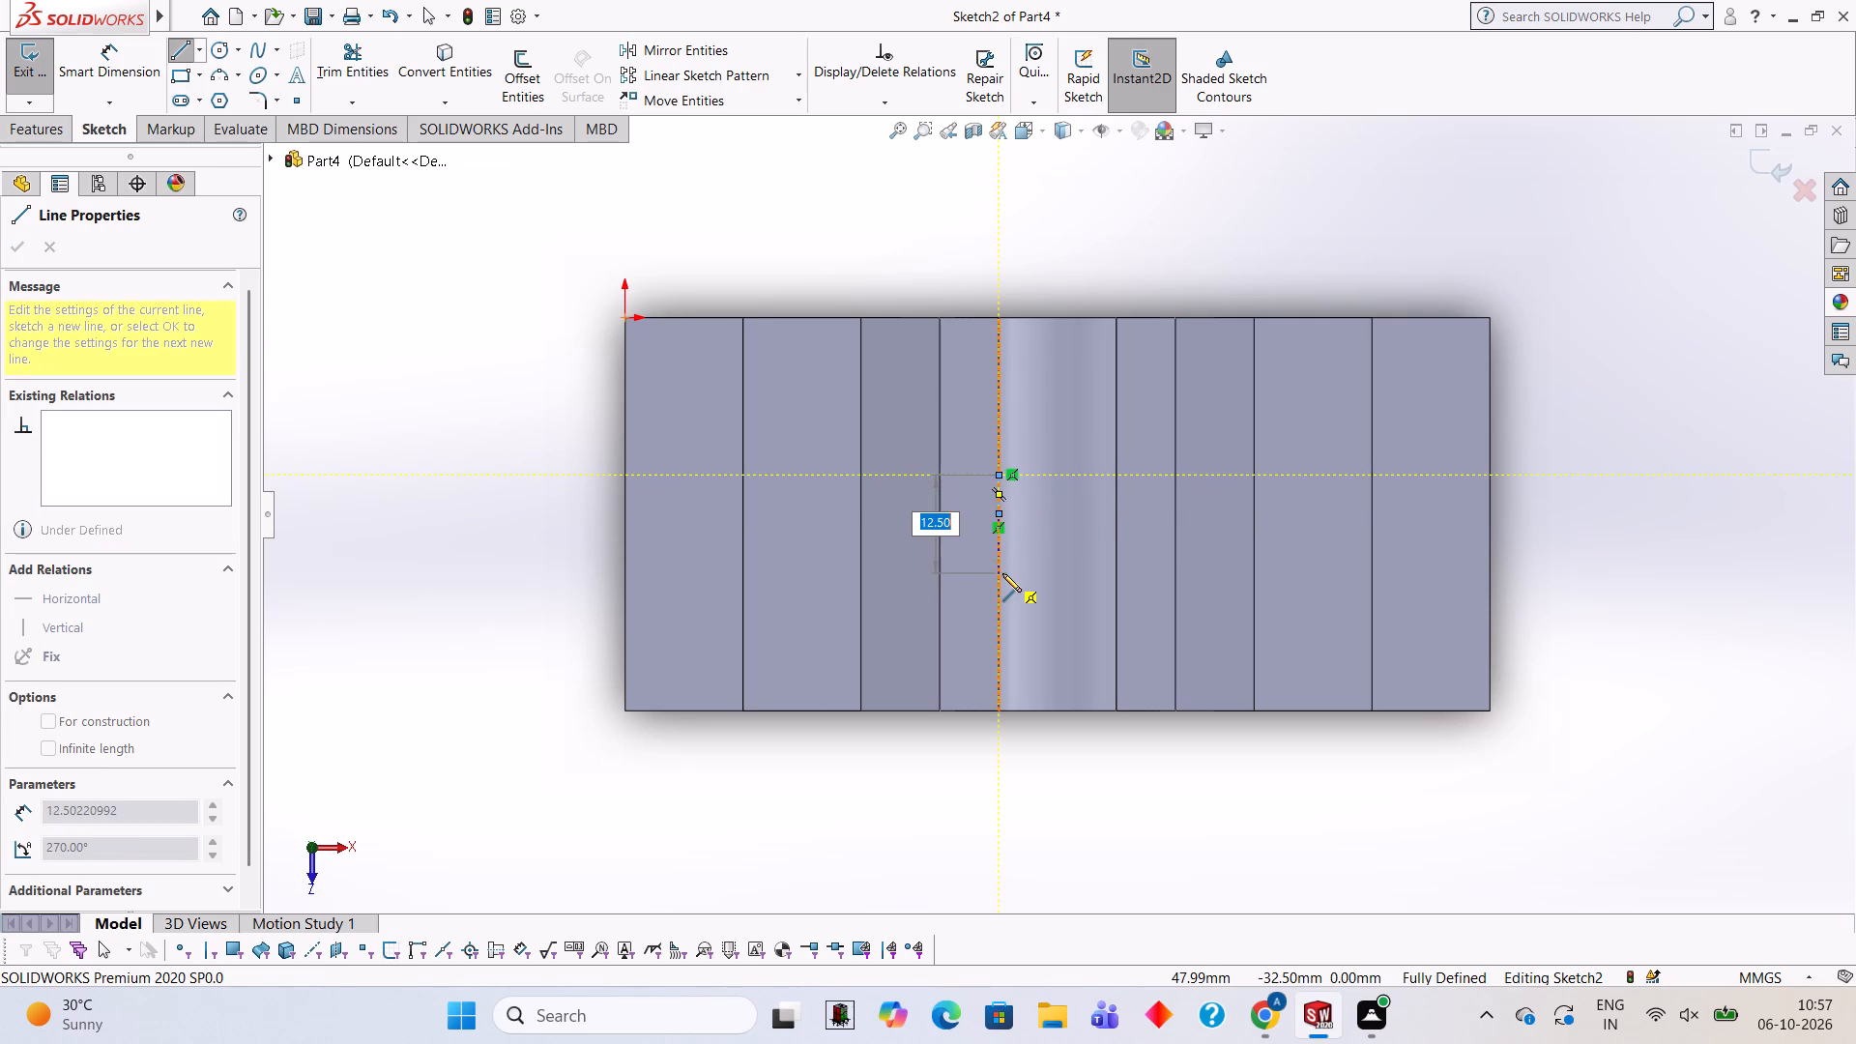
pyautogui.write('10')
pyautogui.press('Return')
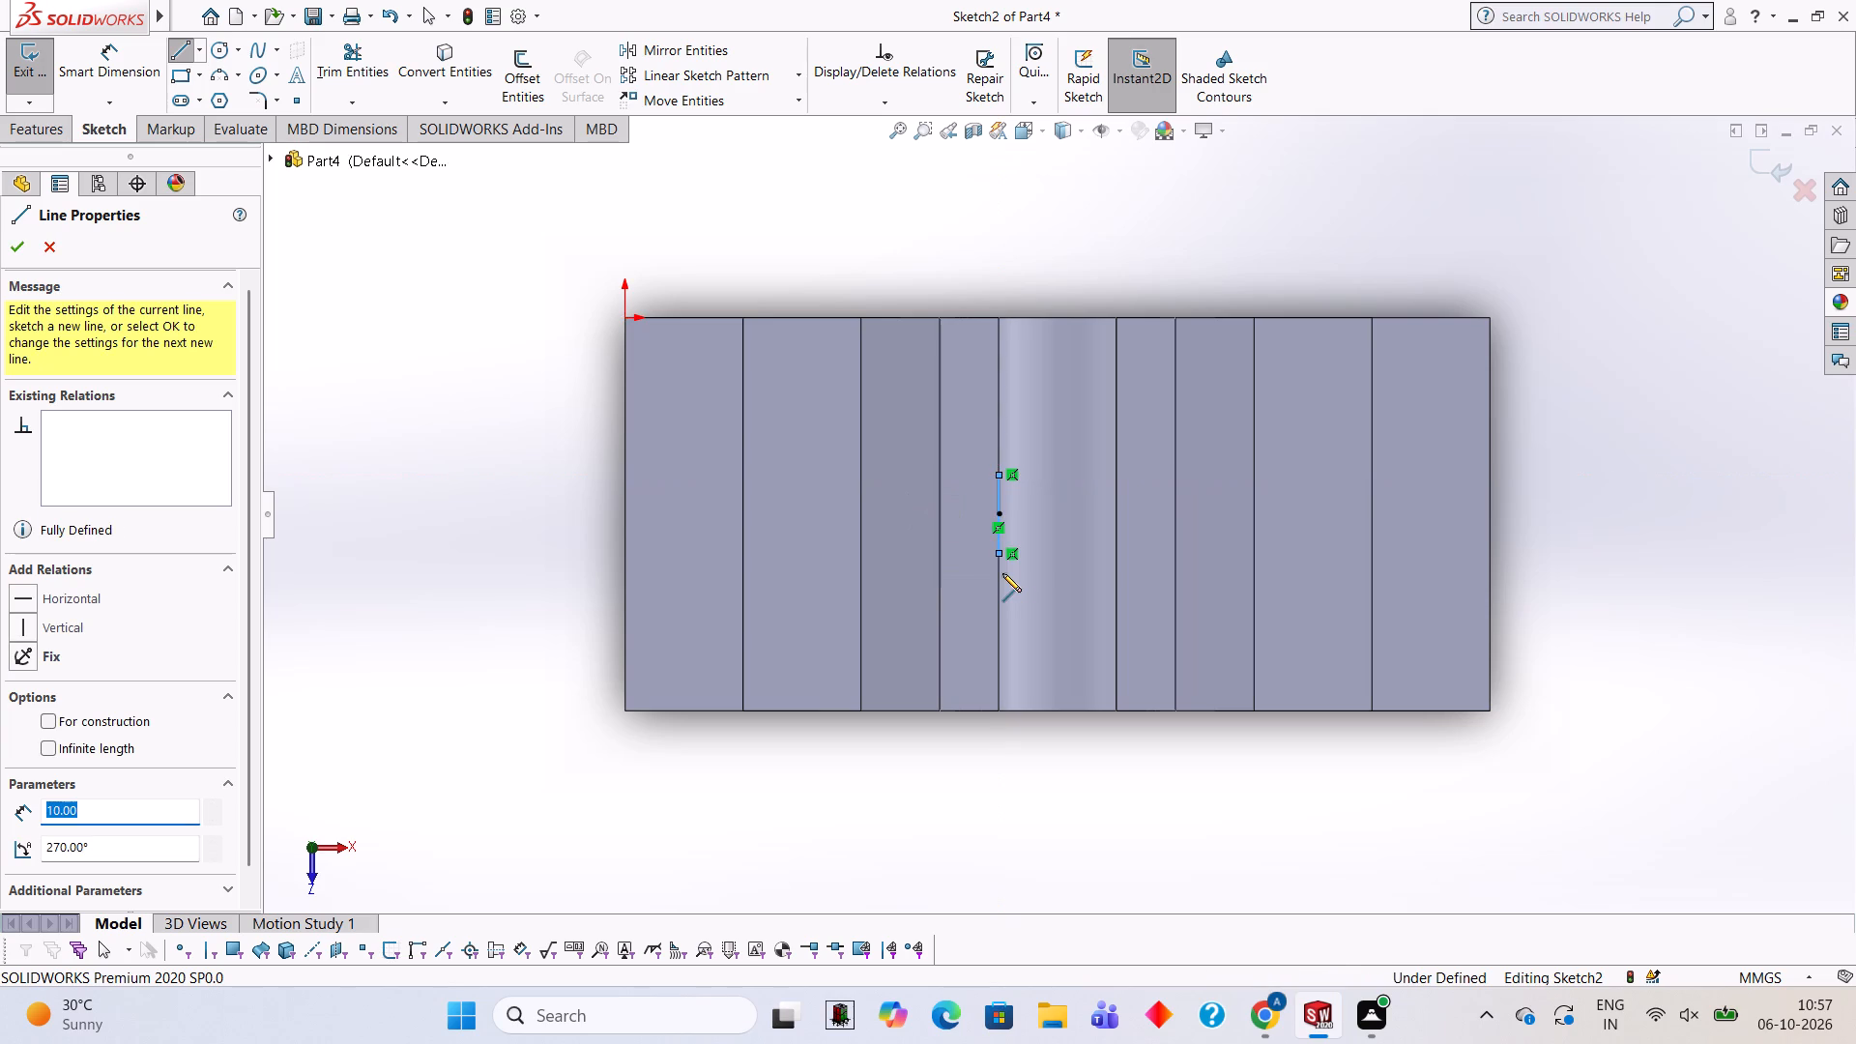
pyautogui.click(1116, 553)
pyautogui.click(1114, 473)
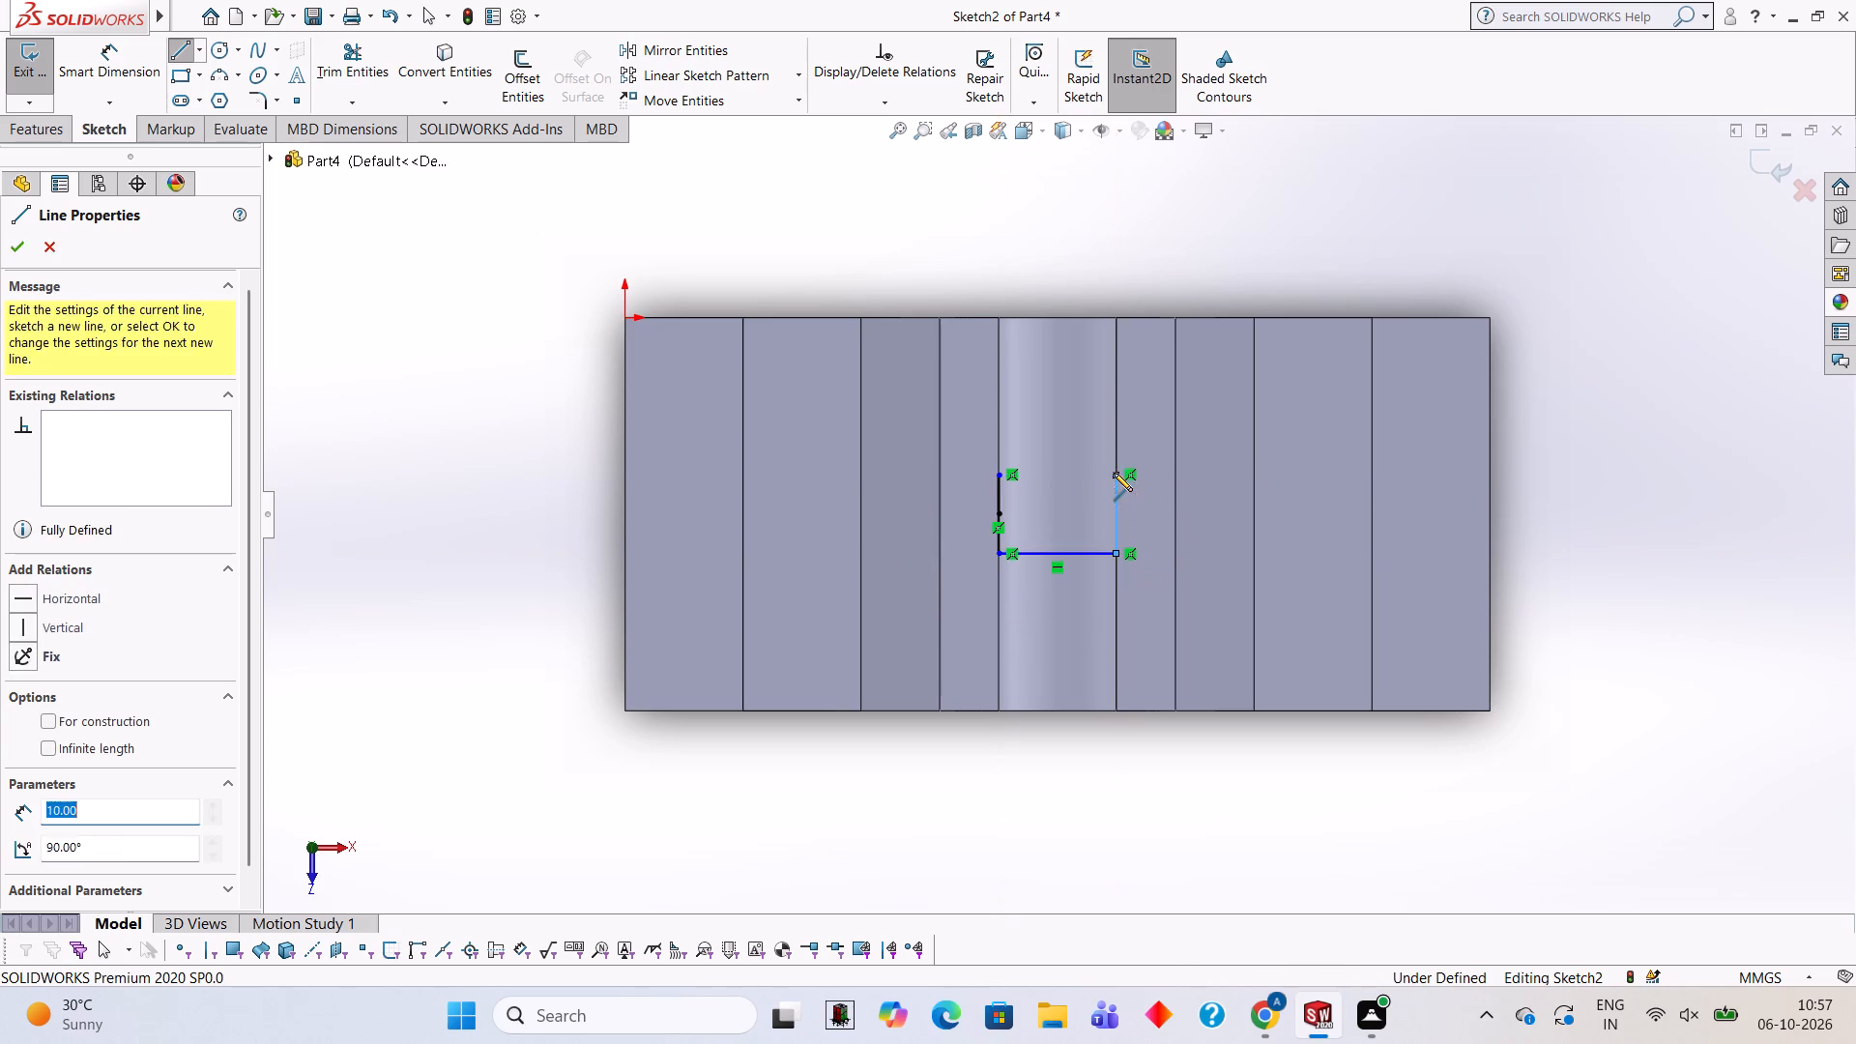
pyautogui.click(999, 478)
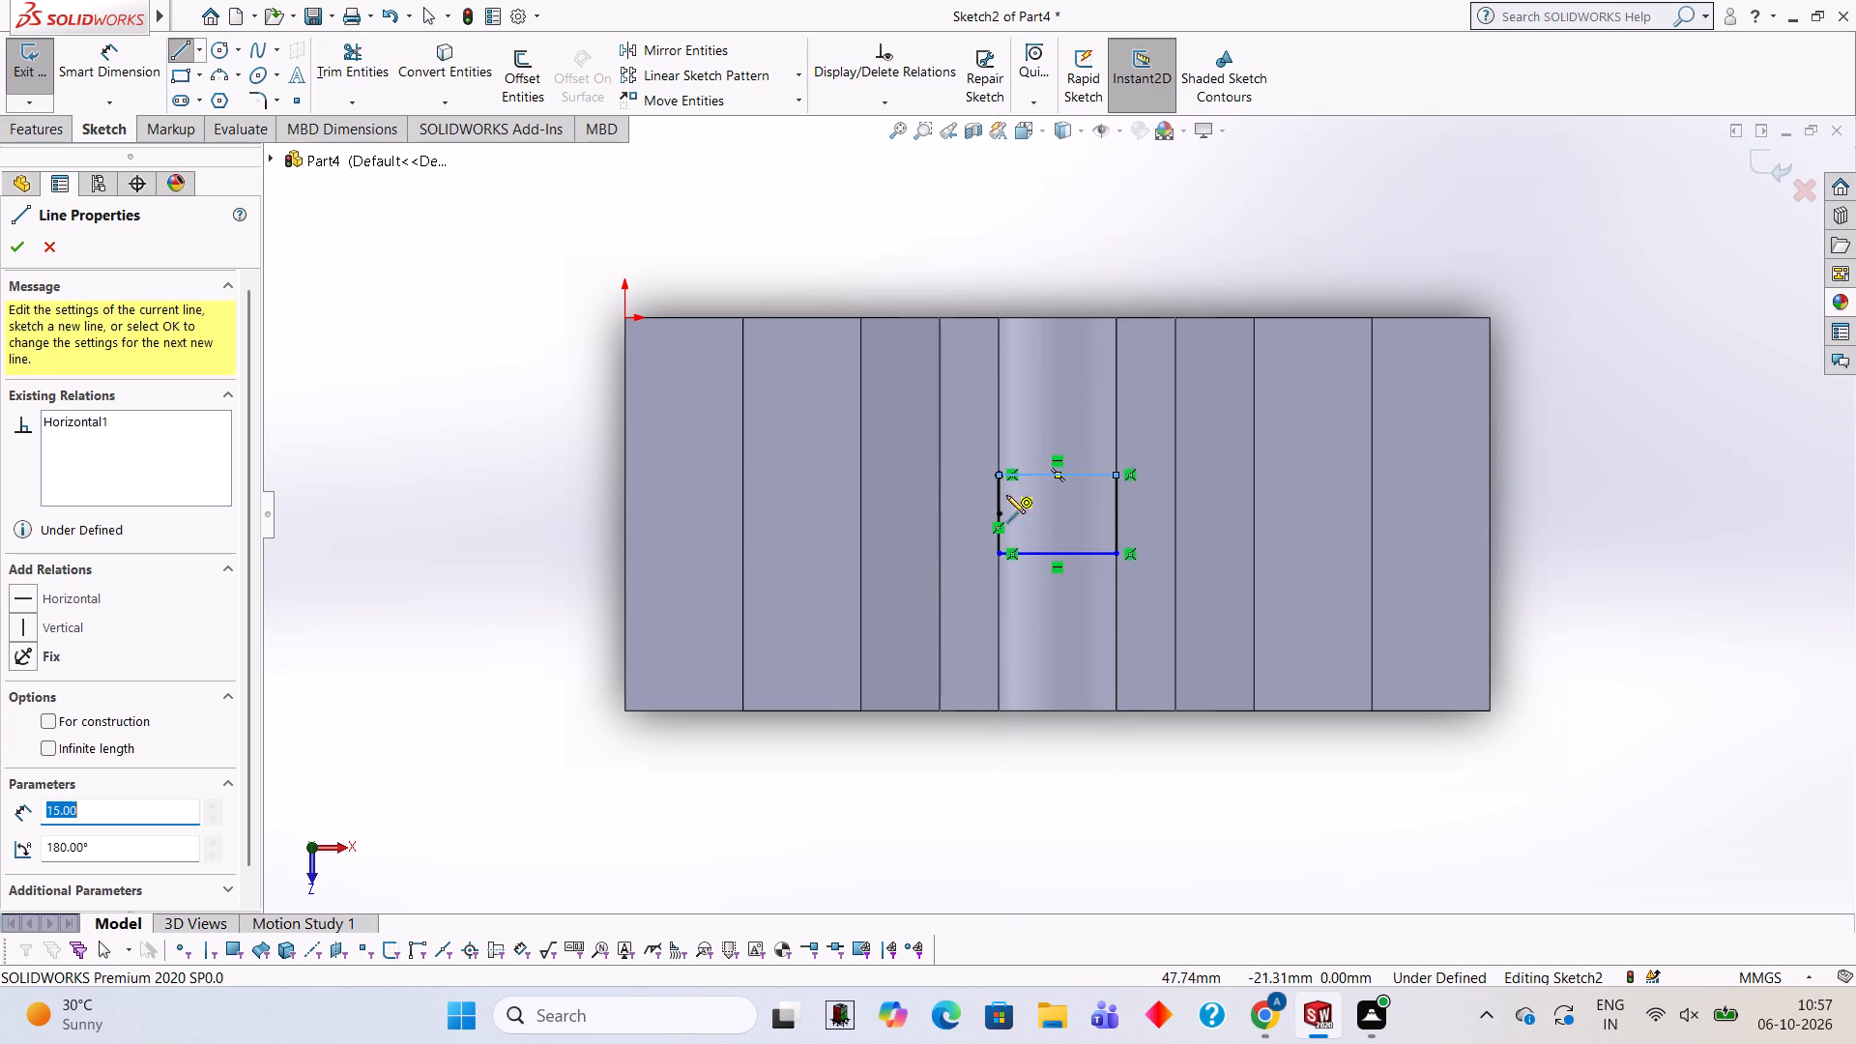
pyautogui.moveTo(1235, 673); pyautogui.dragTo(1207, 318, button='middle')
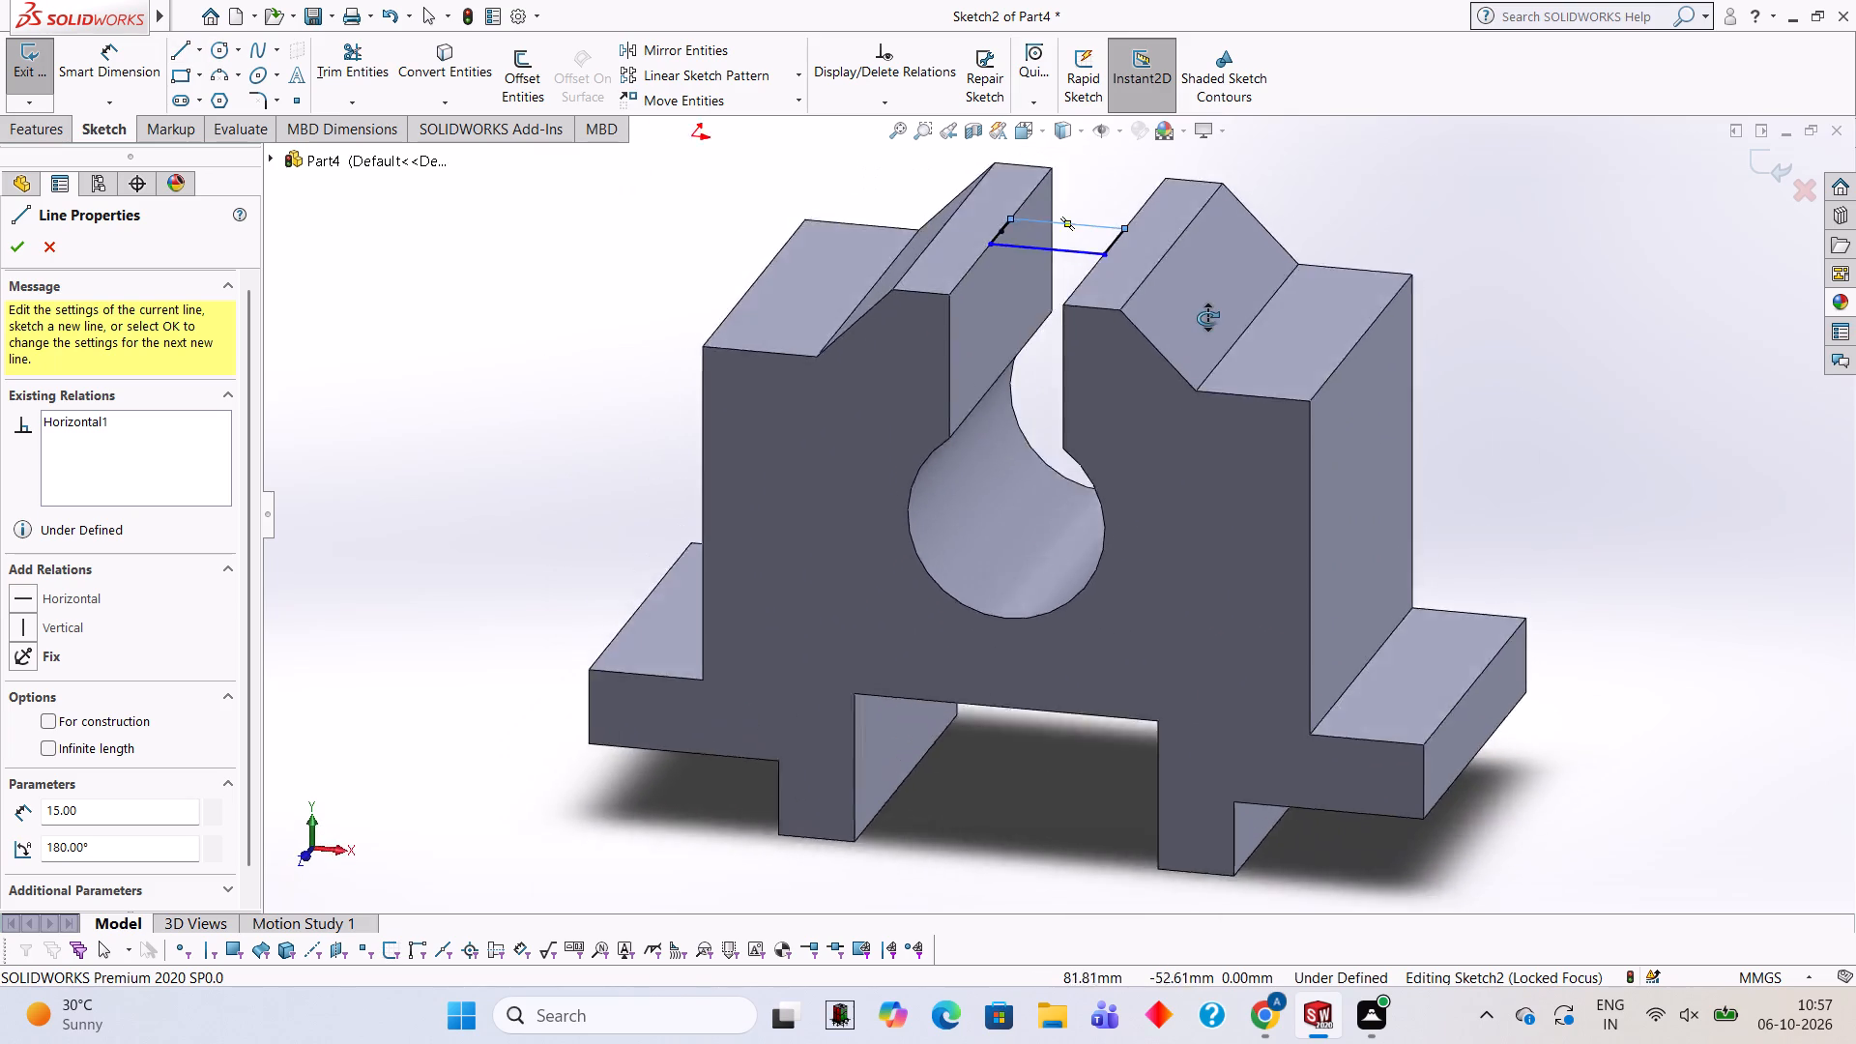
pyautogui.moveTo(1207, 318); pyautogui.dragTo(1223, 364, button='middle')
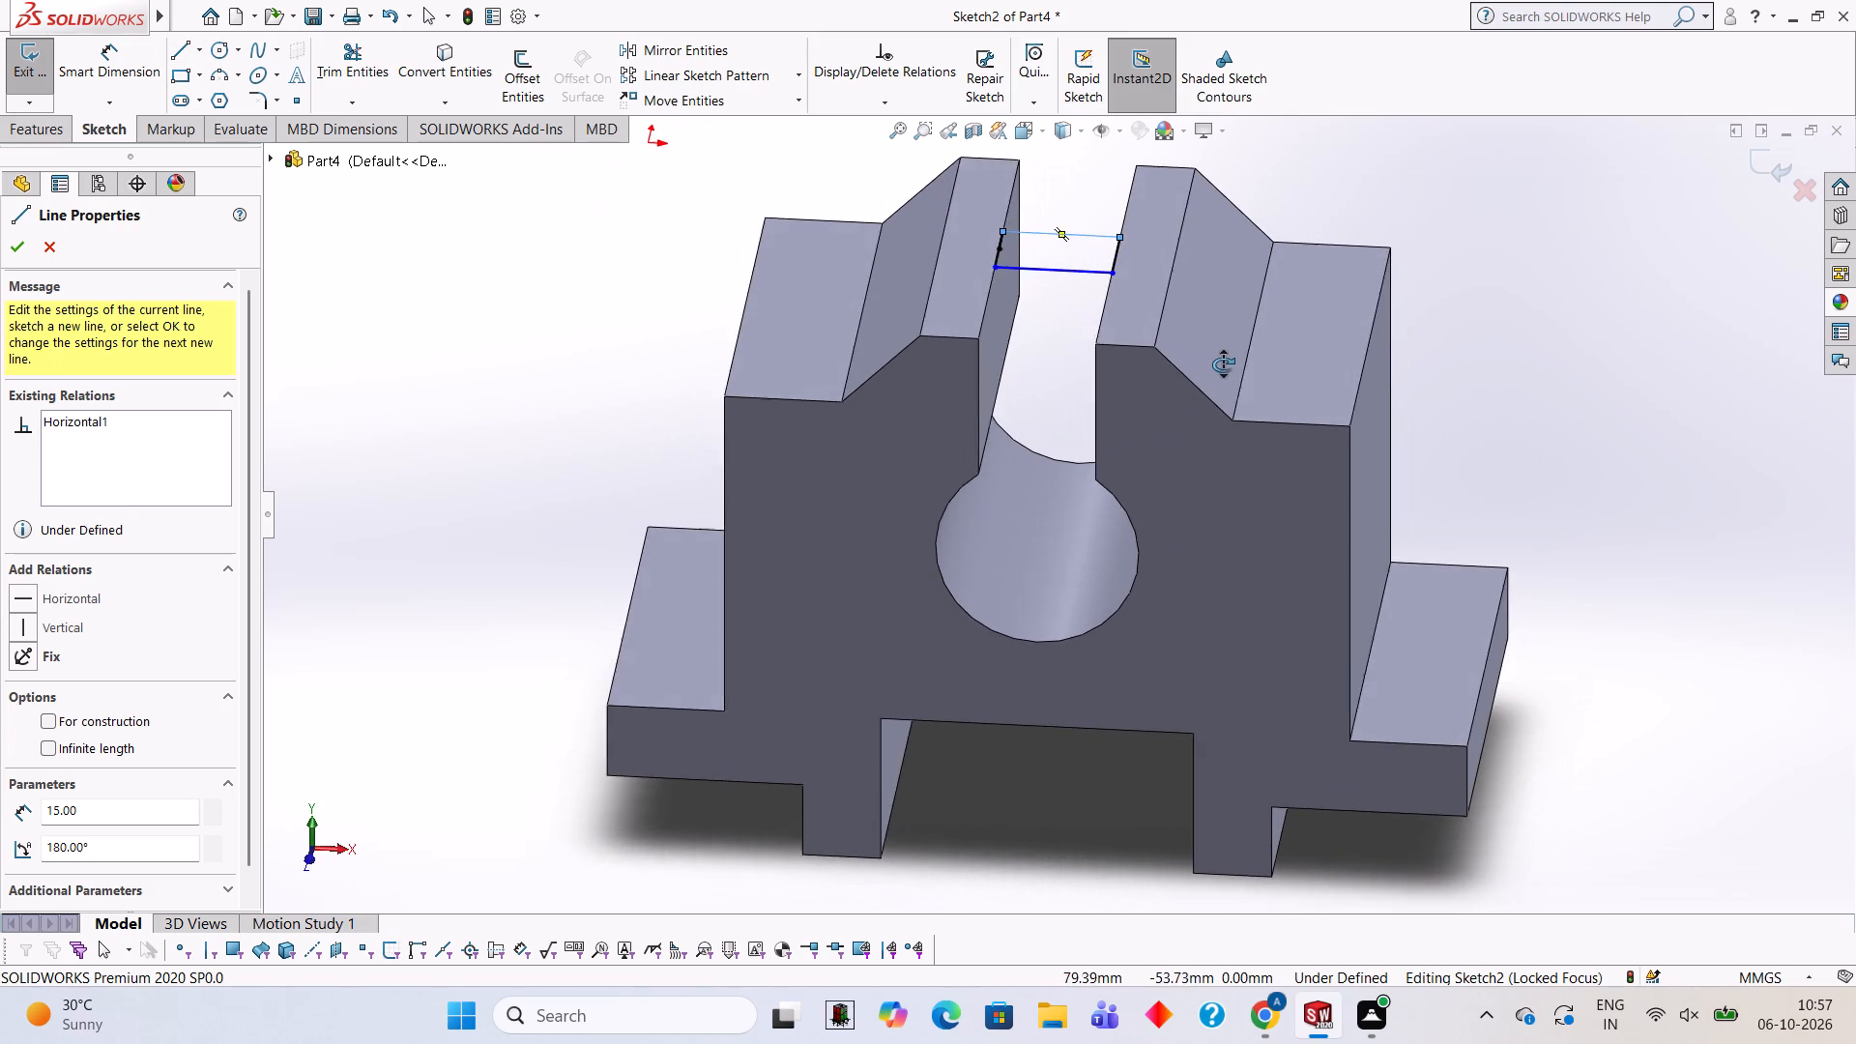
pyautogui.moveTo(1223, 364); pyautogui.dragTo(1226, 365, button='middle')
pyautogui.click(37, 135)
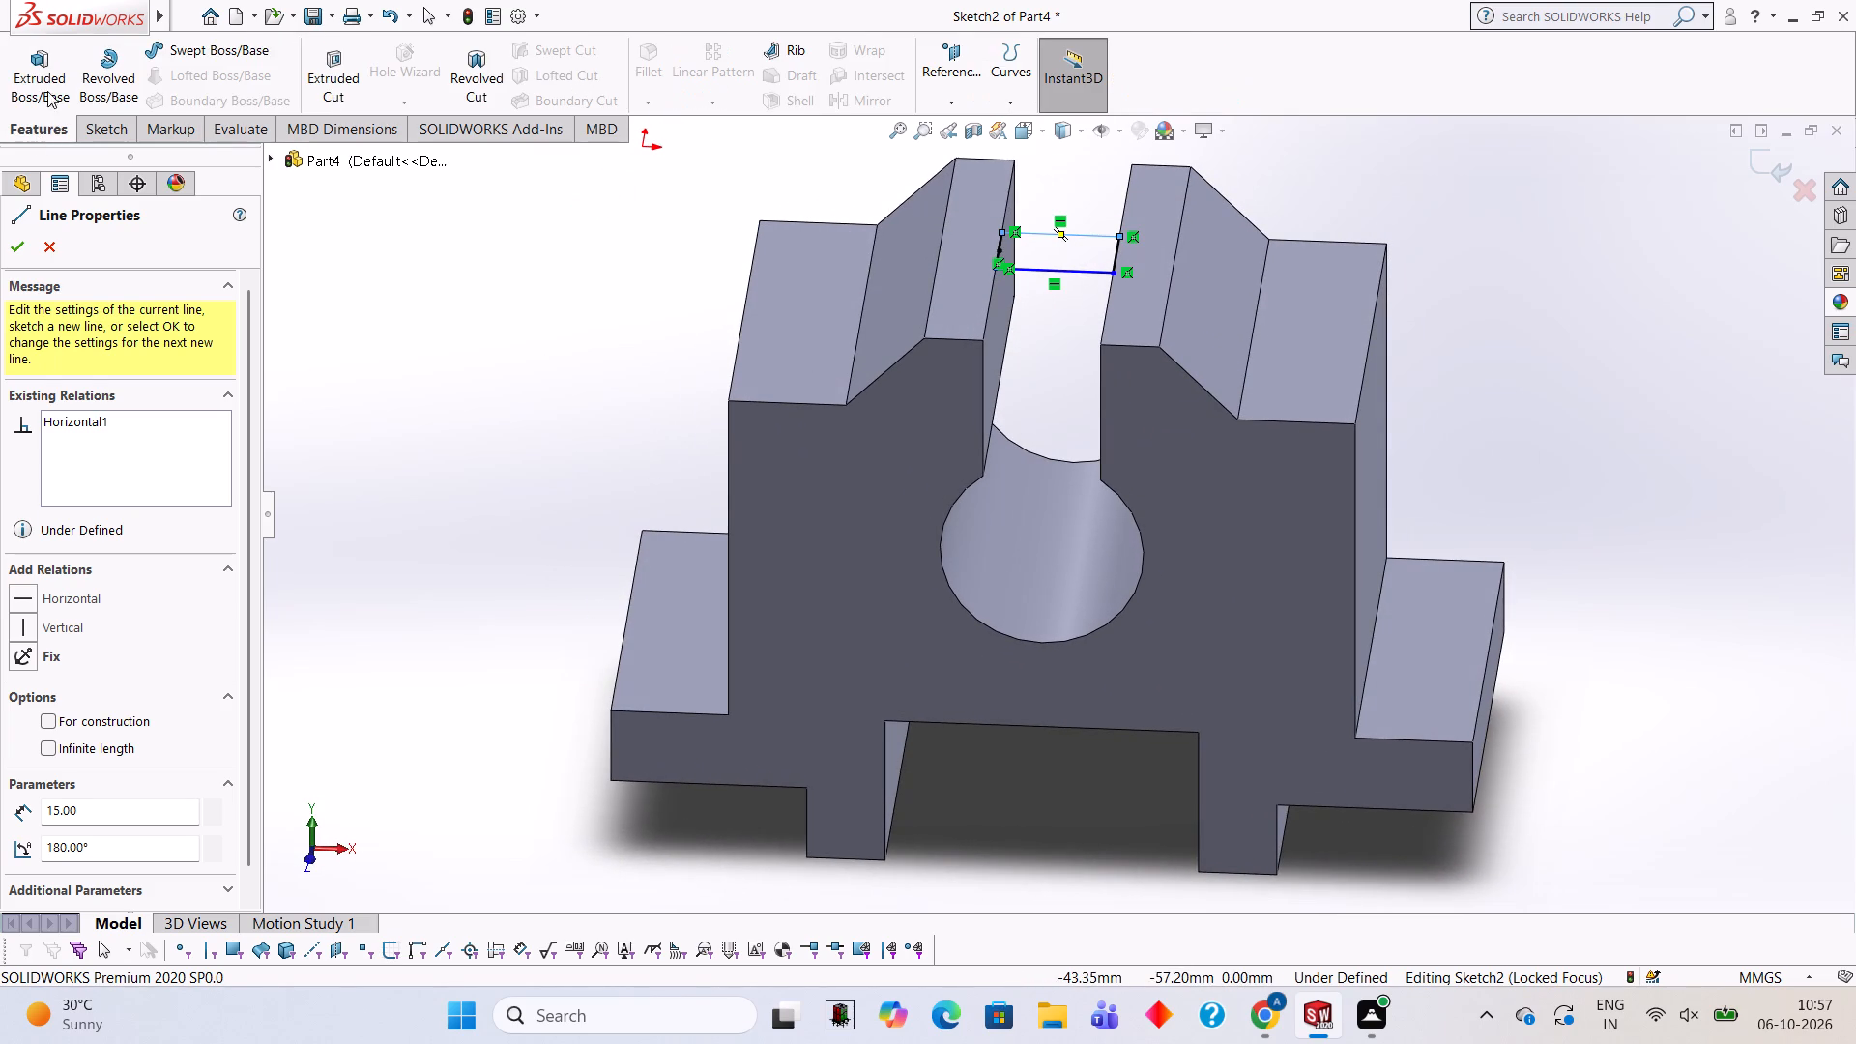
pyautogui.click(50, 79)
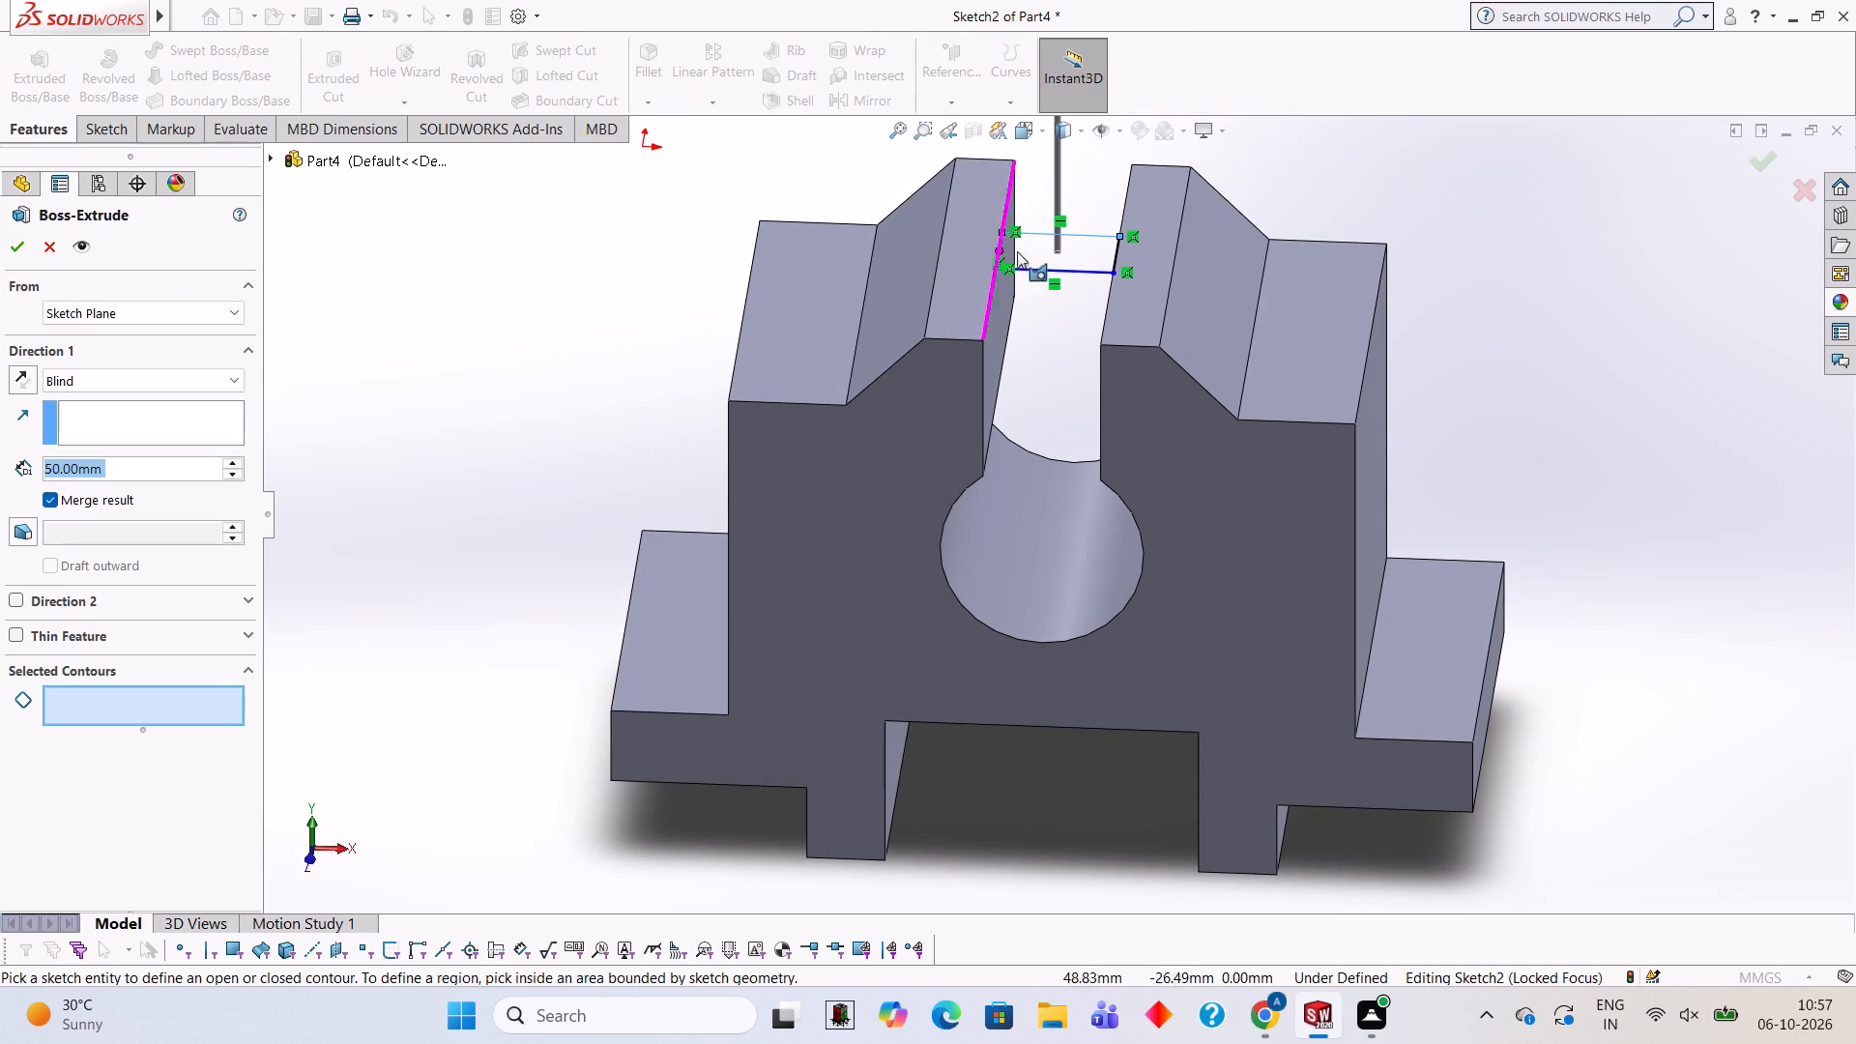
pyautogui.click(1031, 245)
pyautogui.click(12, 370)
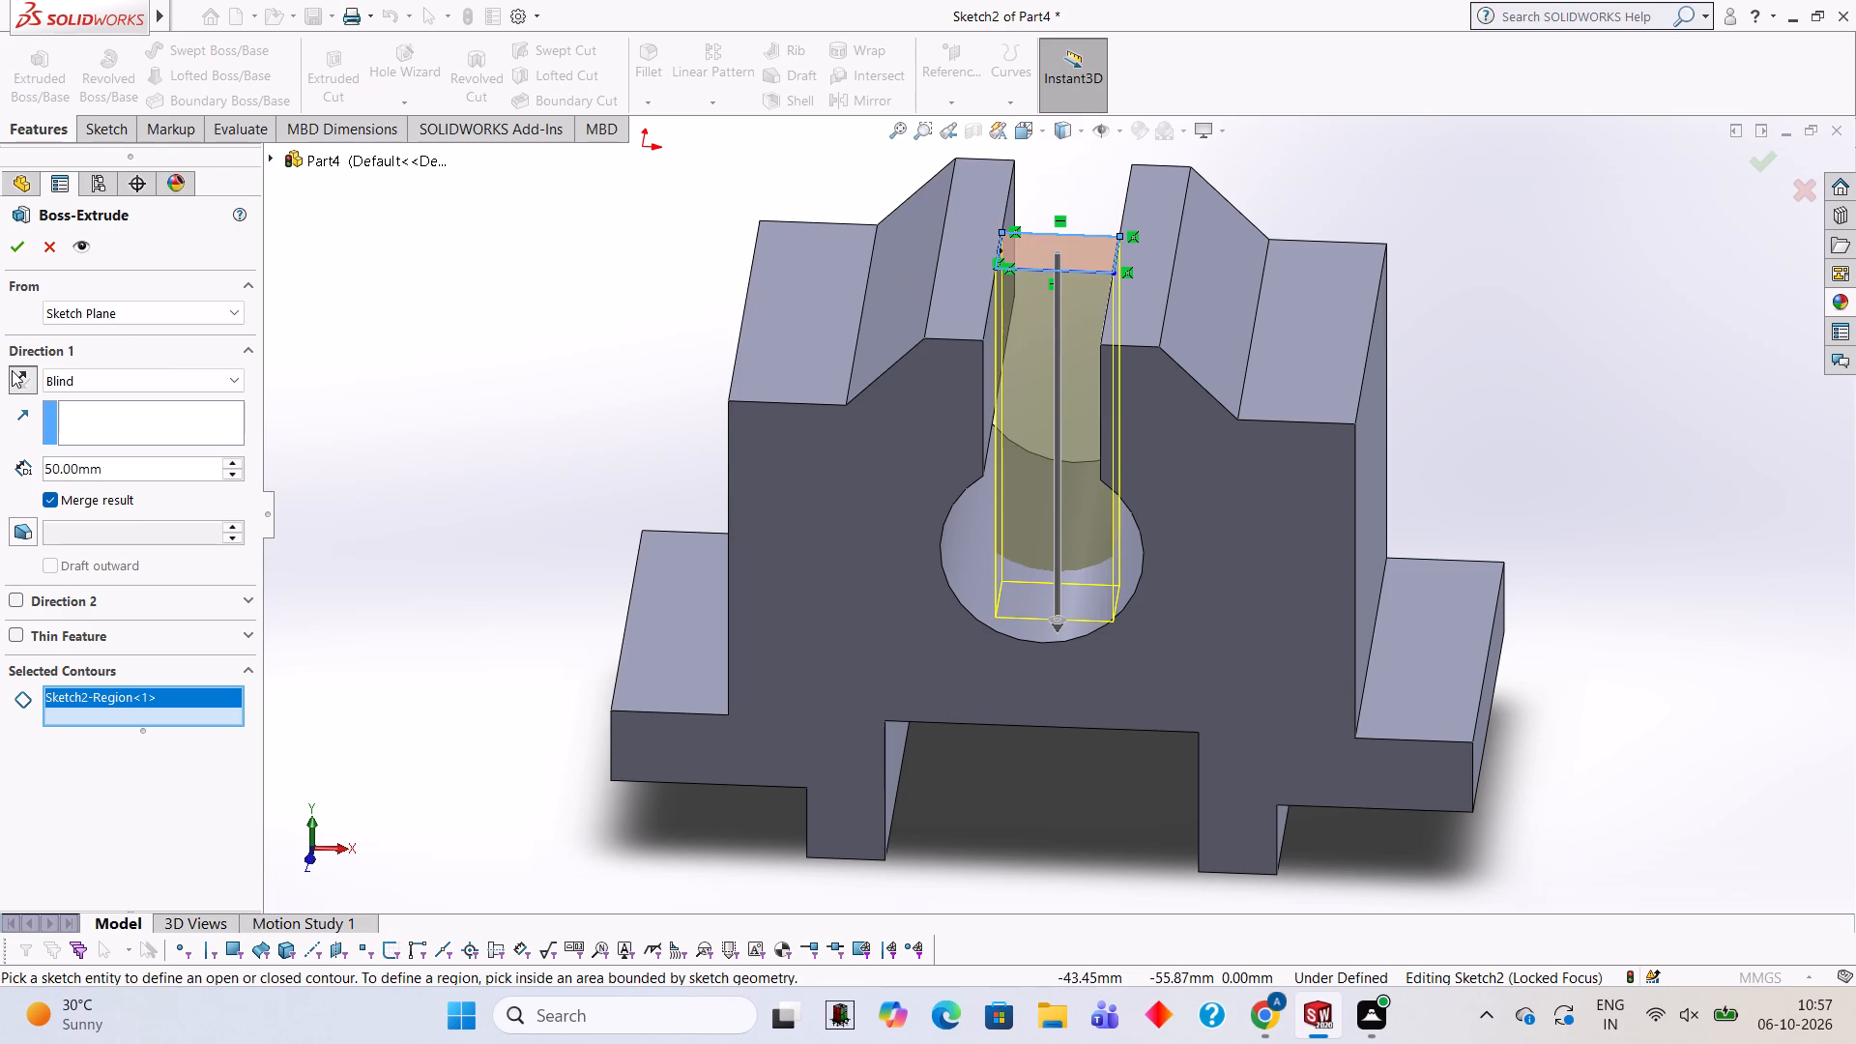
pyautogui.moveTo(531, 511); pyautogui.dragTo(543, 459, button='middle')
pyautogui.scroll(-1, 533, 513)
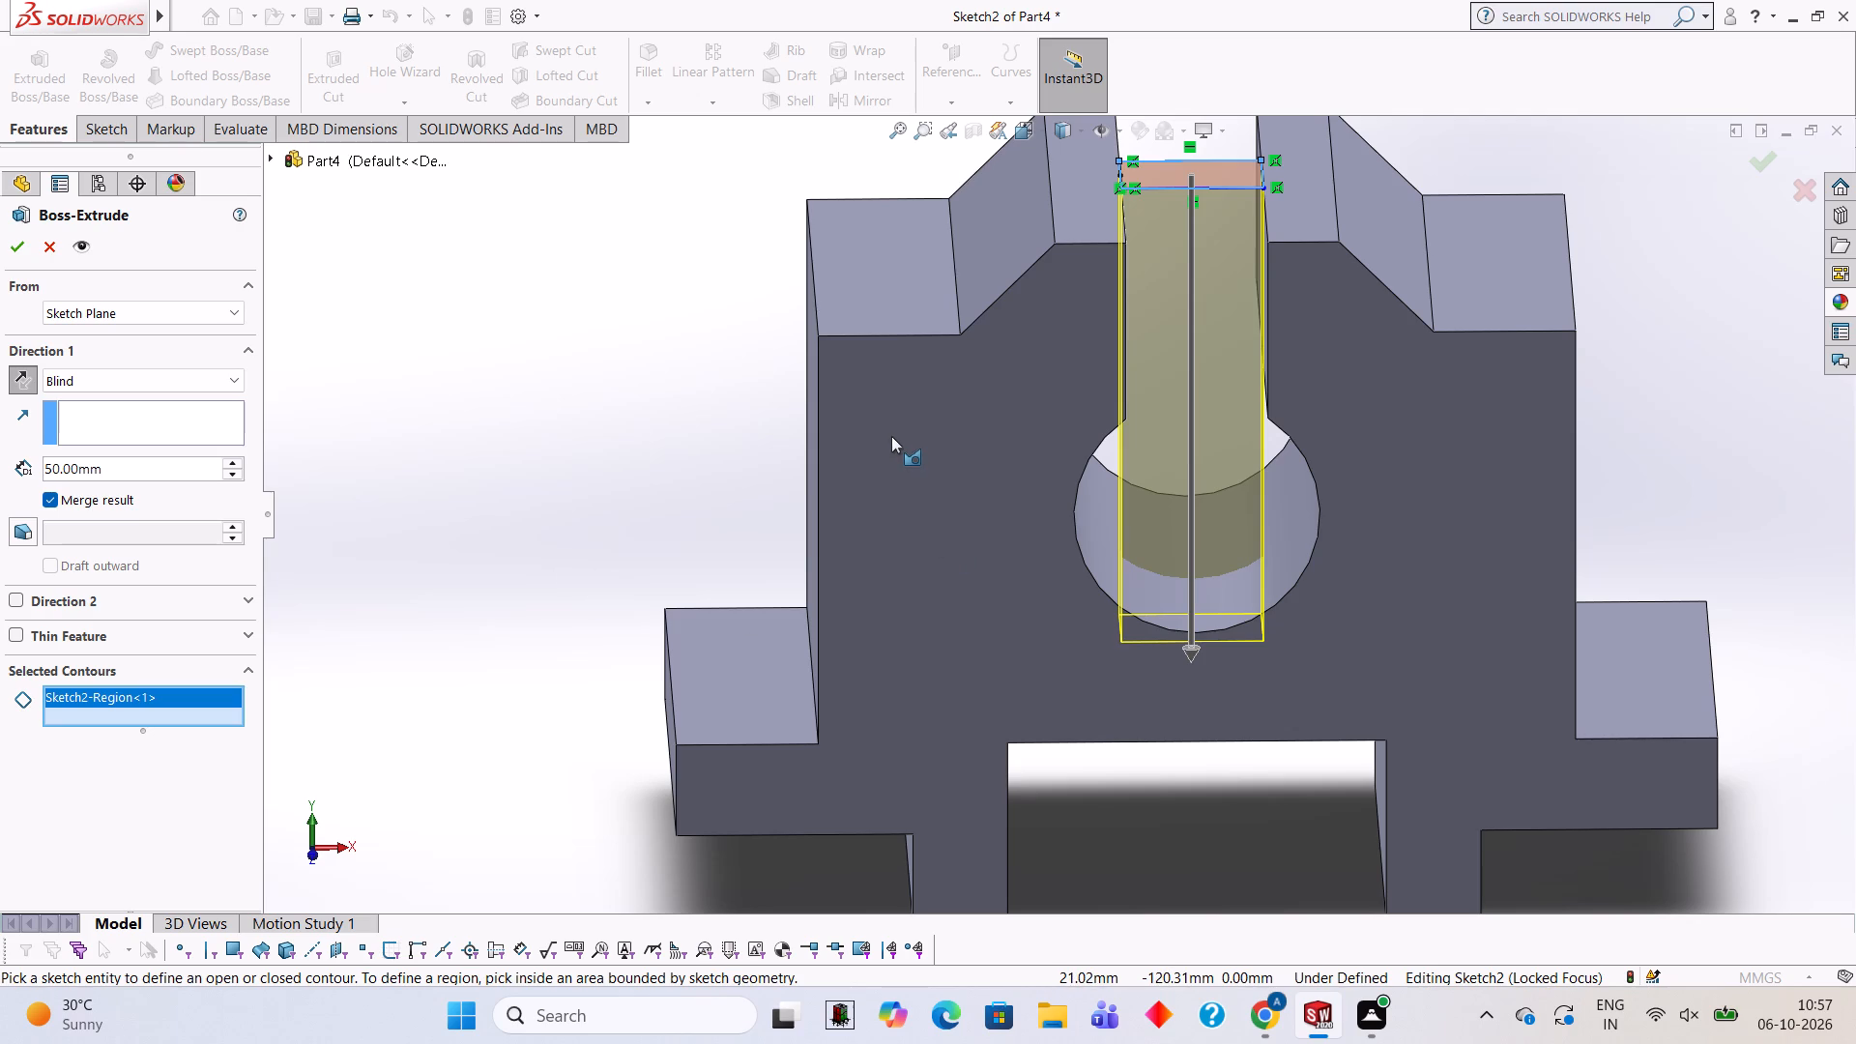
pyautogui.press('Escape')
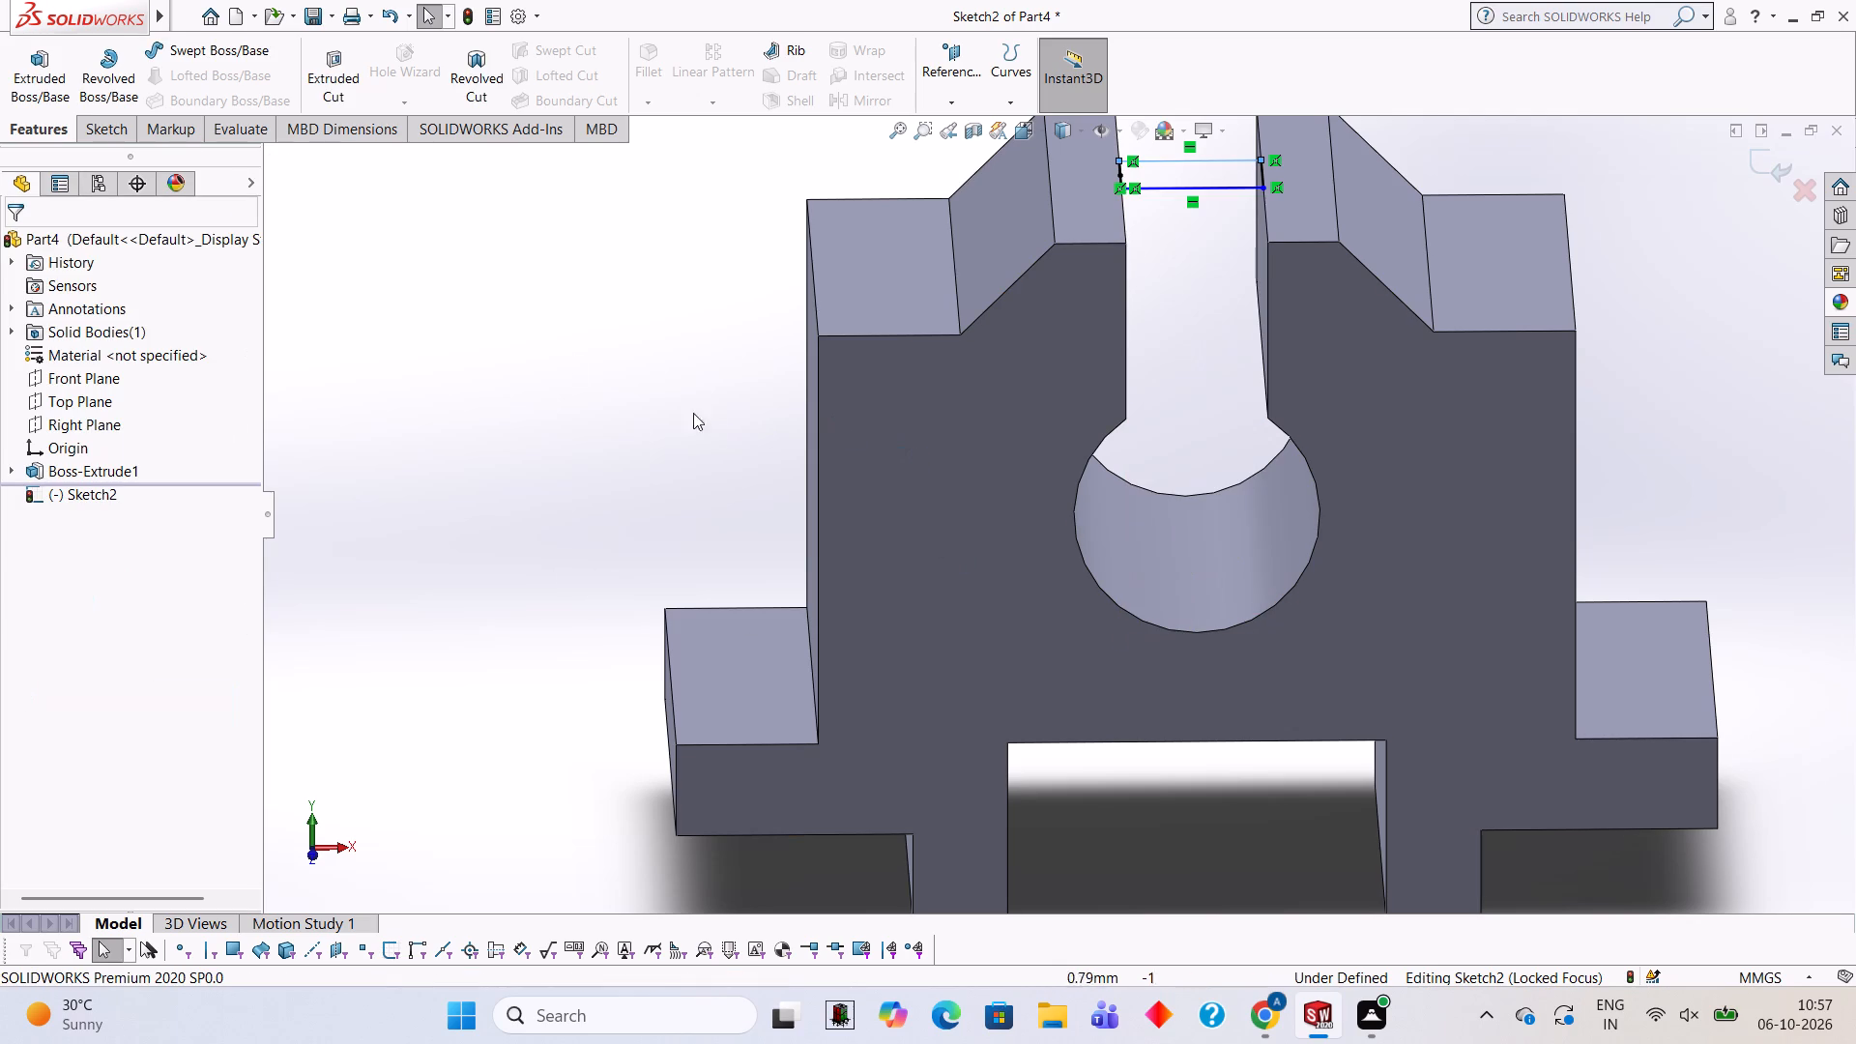
# Extrude the rectangular region as a blind 50 mm boss, reversed downward into the slot and merged with the body.
pyautogui.click(56, 134)
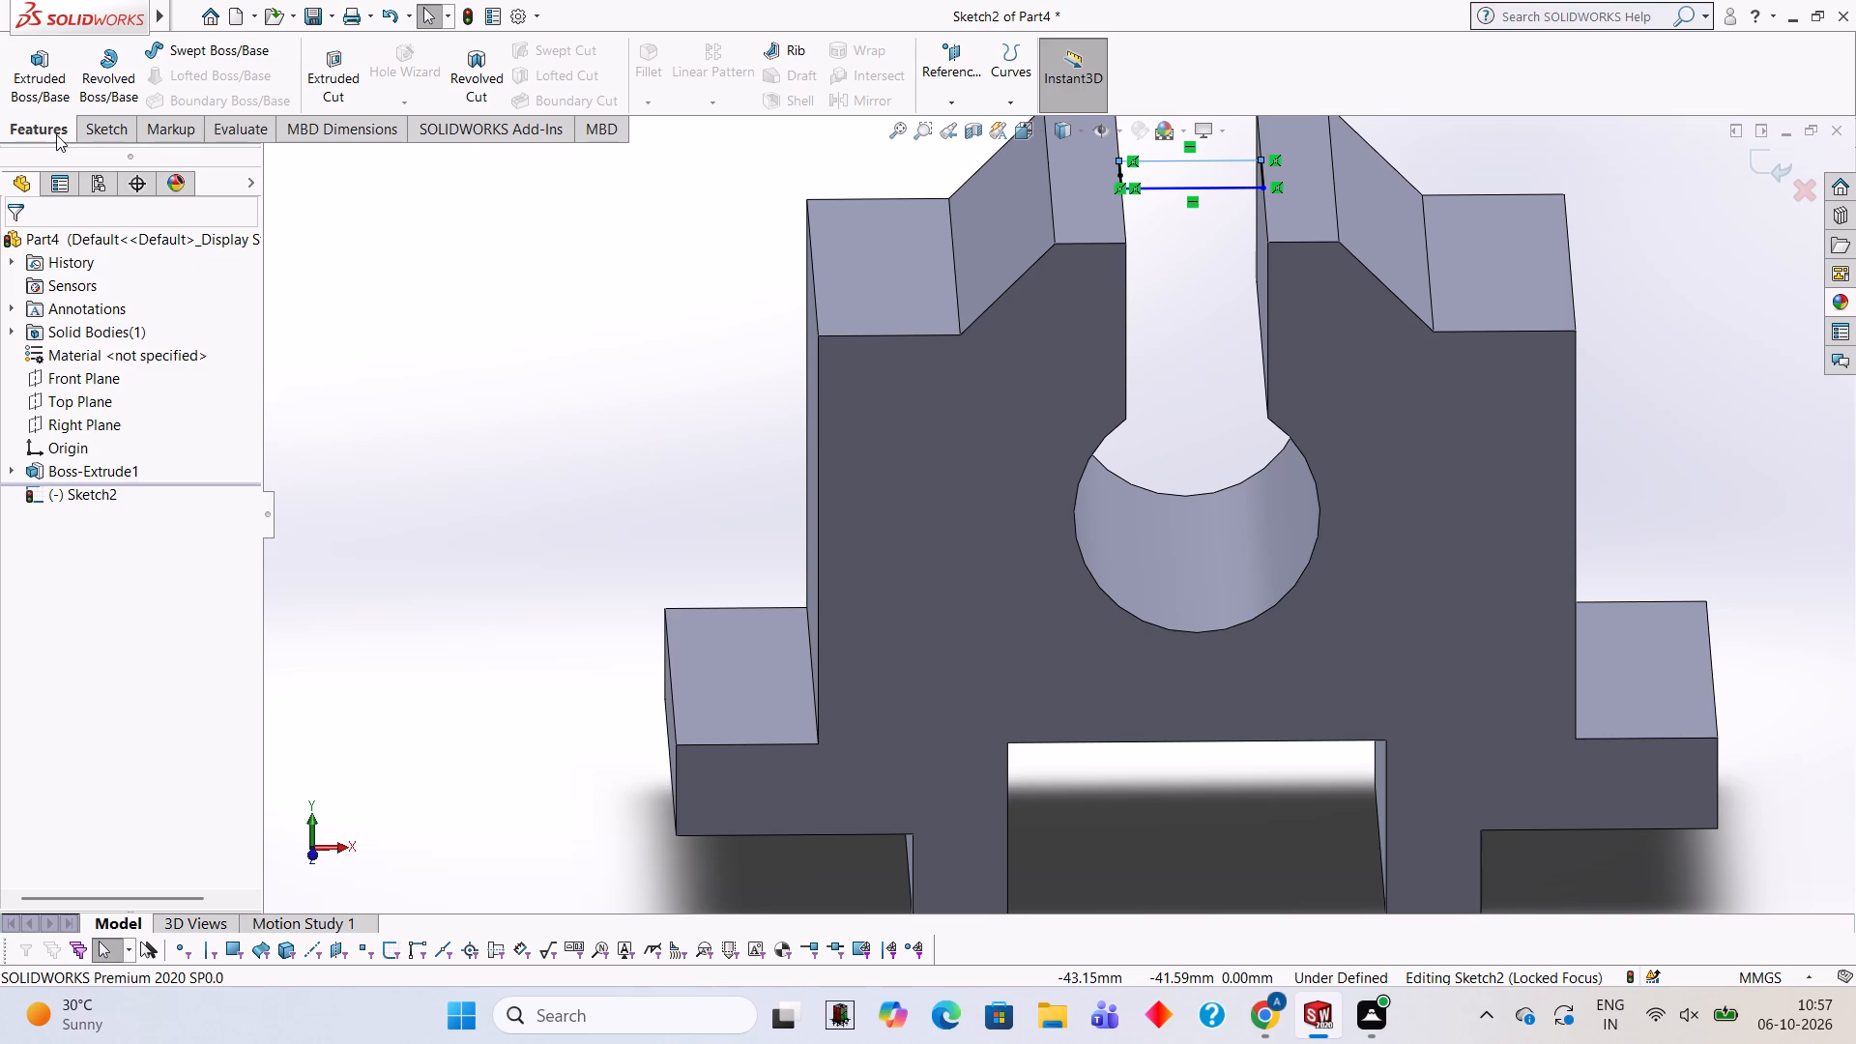
pyautogui.click(44, 96)
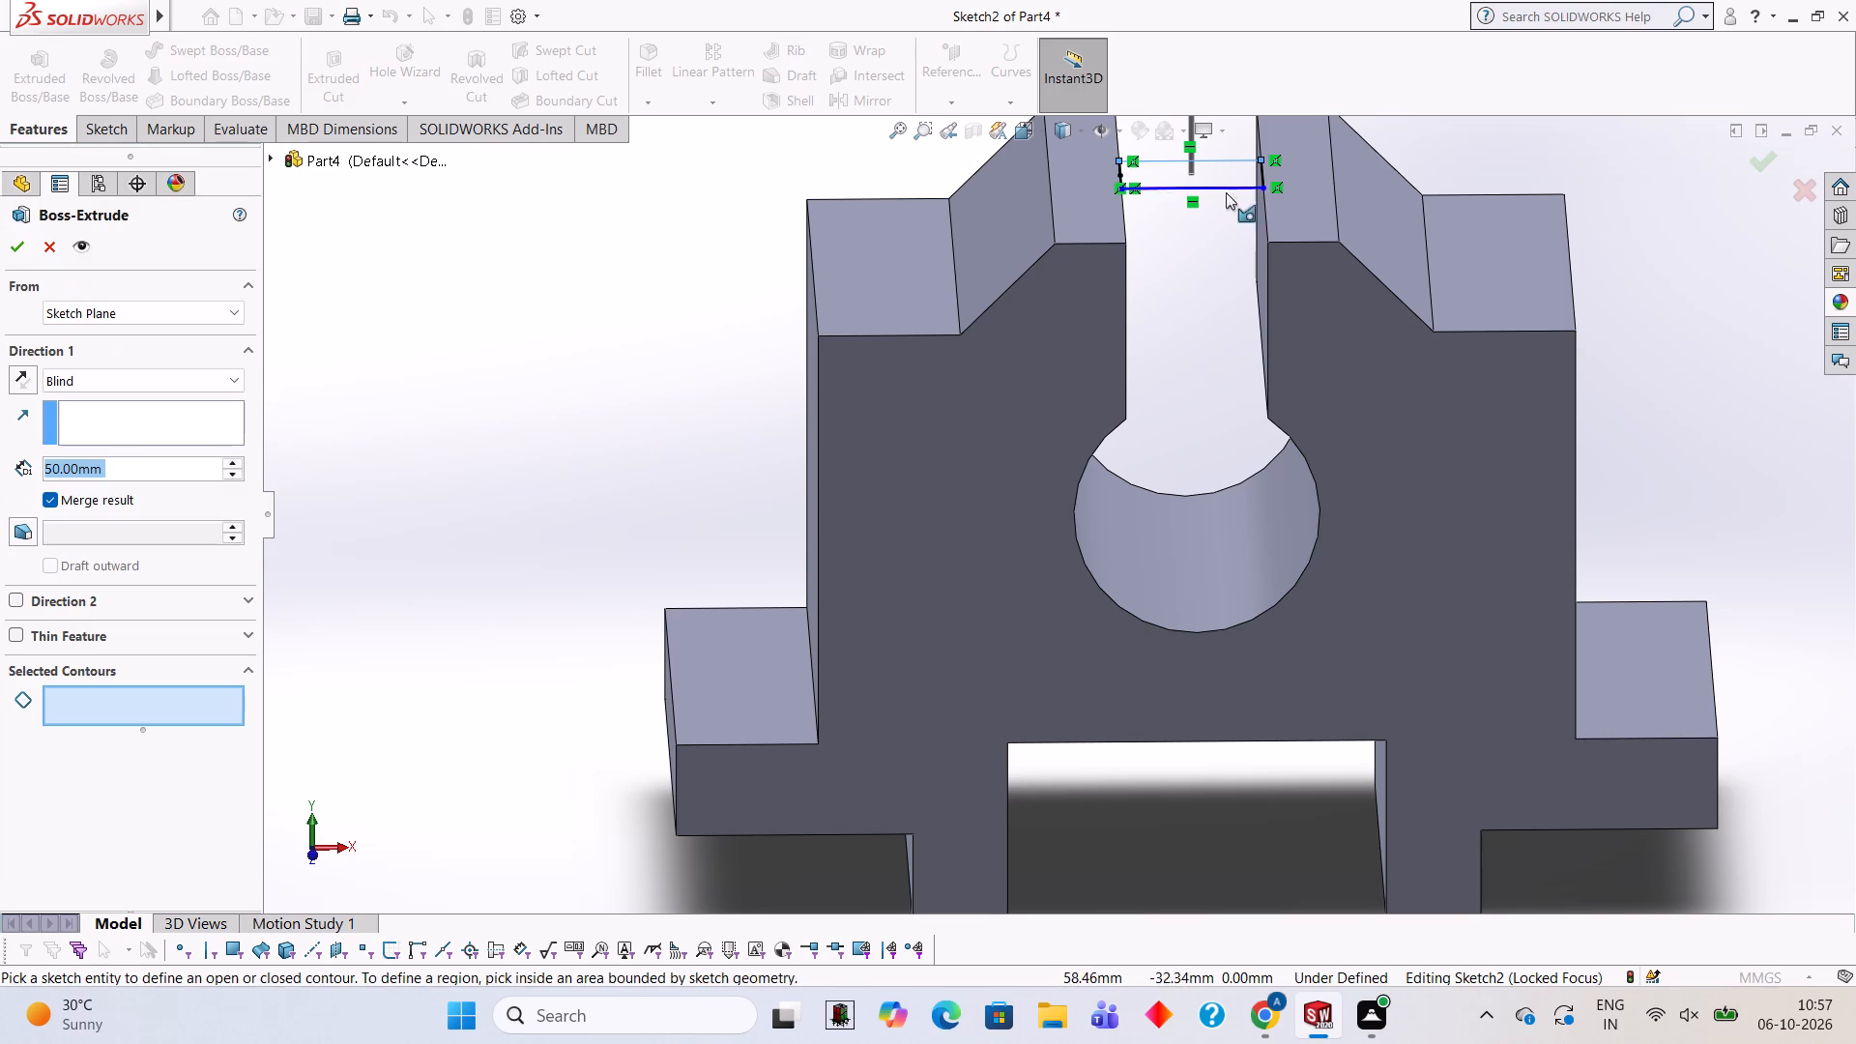
pyautogui.click(1173, 174)
pyautogui.click(14, 378)
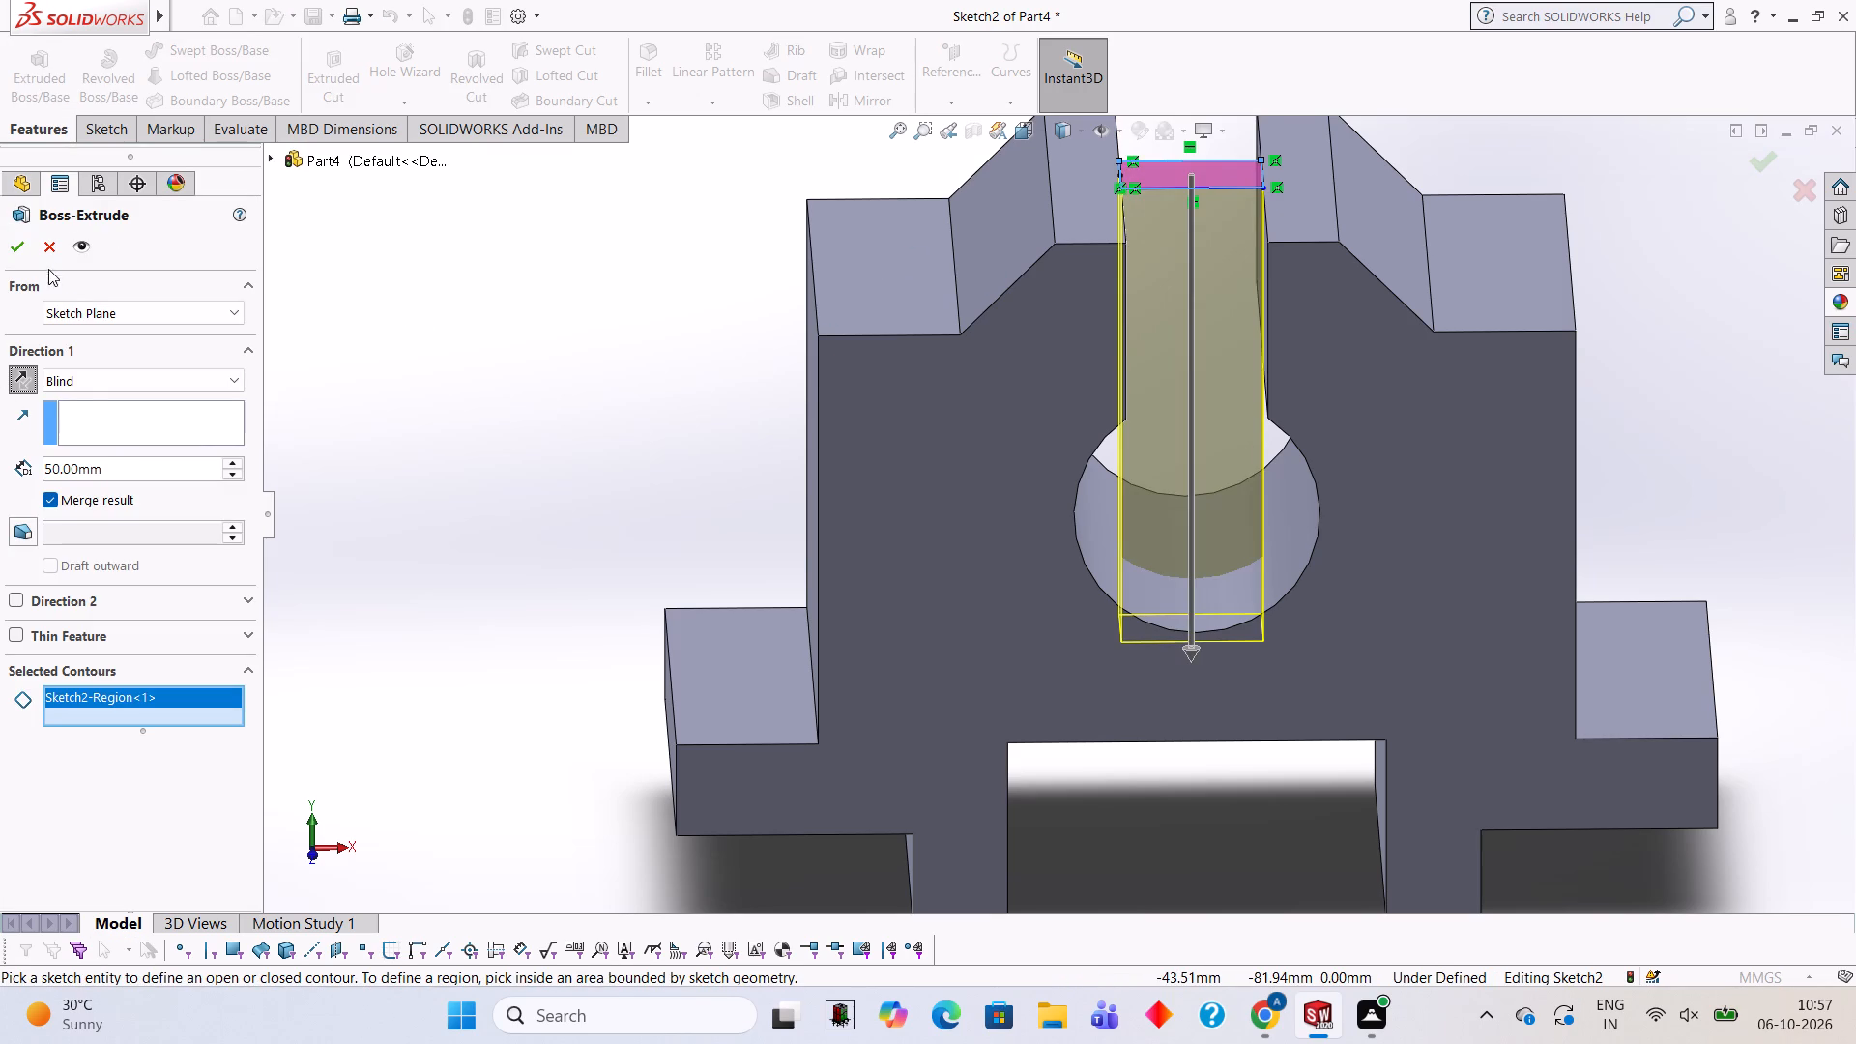
pyautogui.click(31, 239)
pyautogui.click(602, 378)
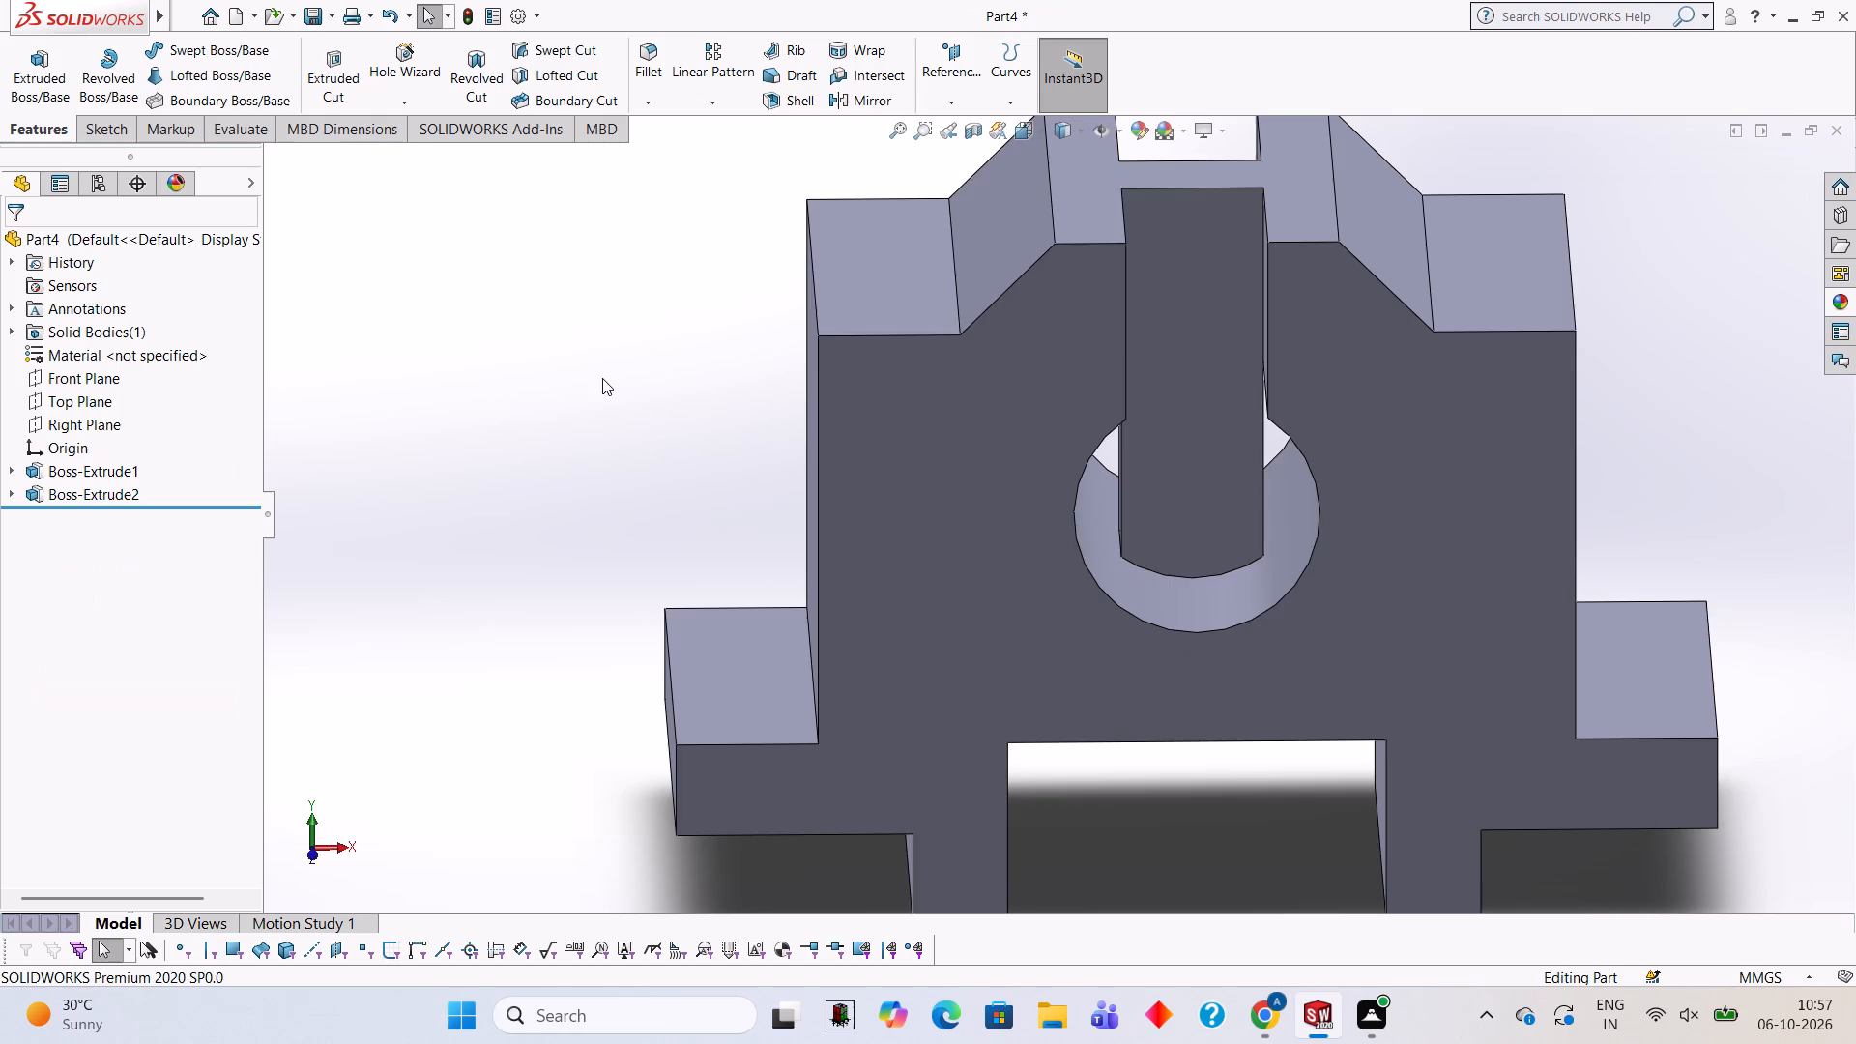
# On the front face of the new central web, sketch a circle centred on the circular opening's centre.
pyautogui.moveTo(661, 420); pyautogui.dragTo(638, 328, button='middle')
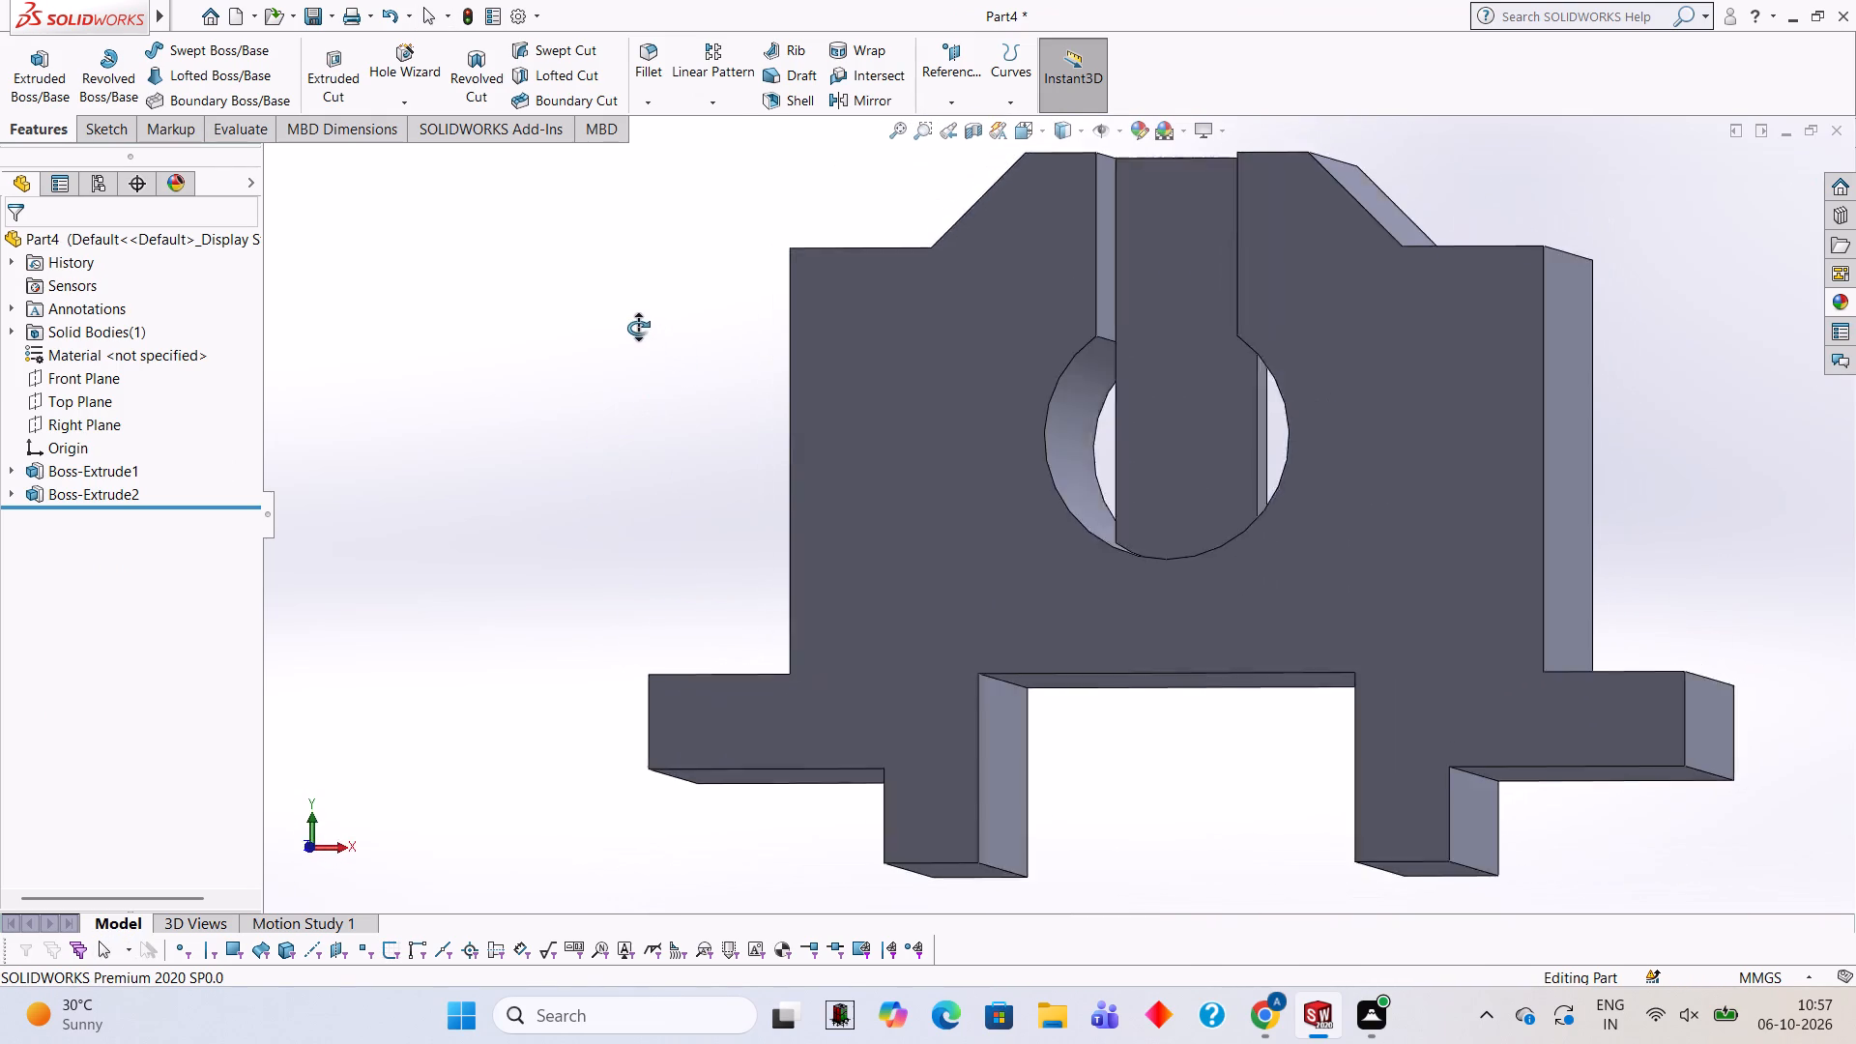
pyautogui.moveTo(638, 328); pyautogui.dragTo(655, 335, button='middle')
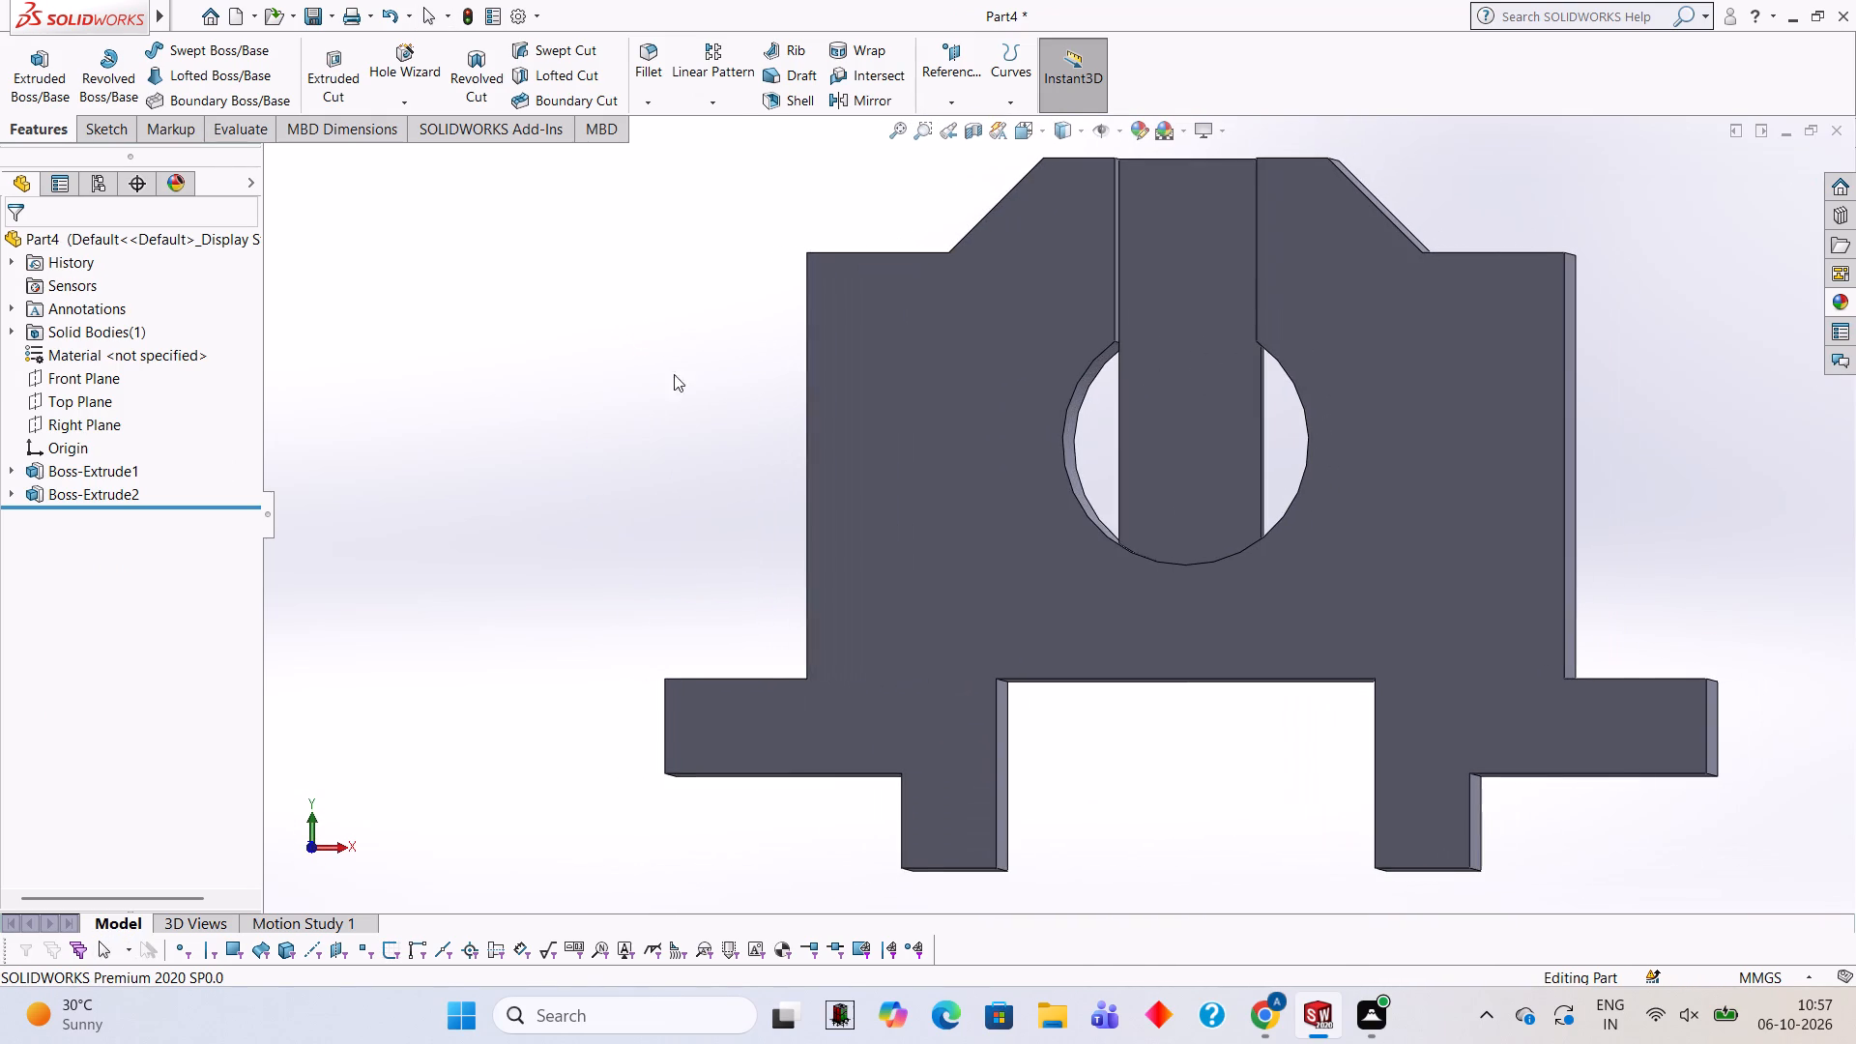
pyautogui.click(1206, 413)
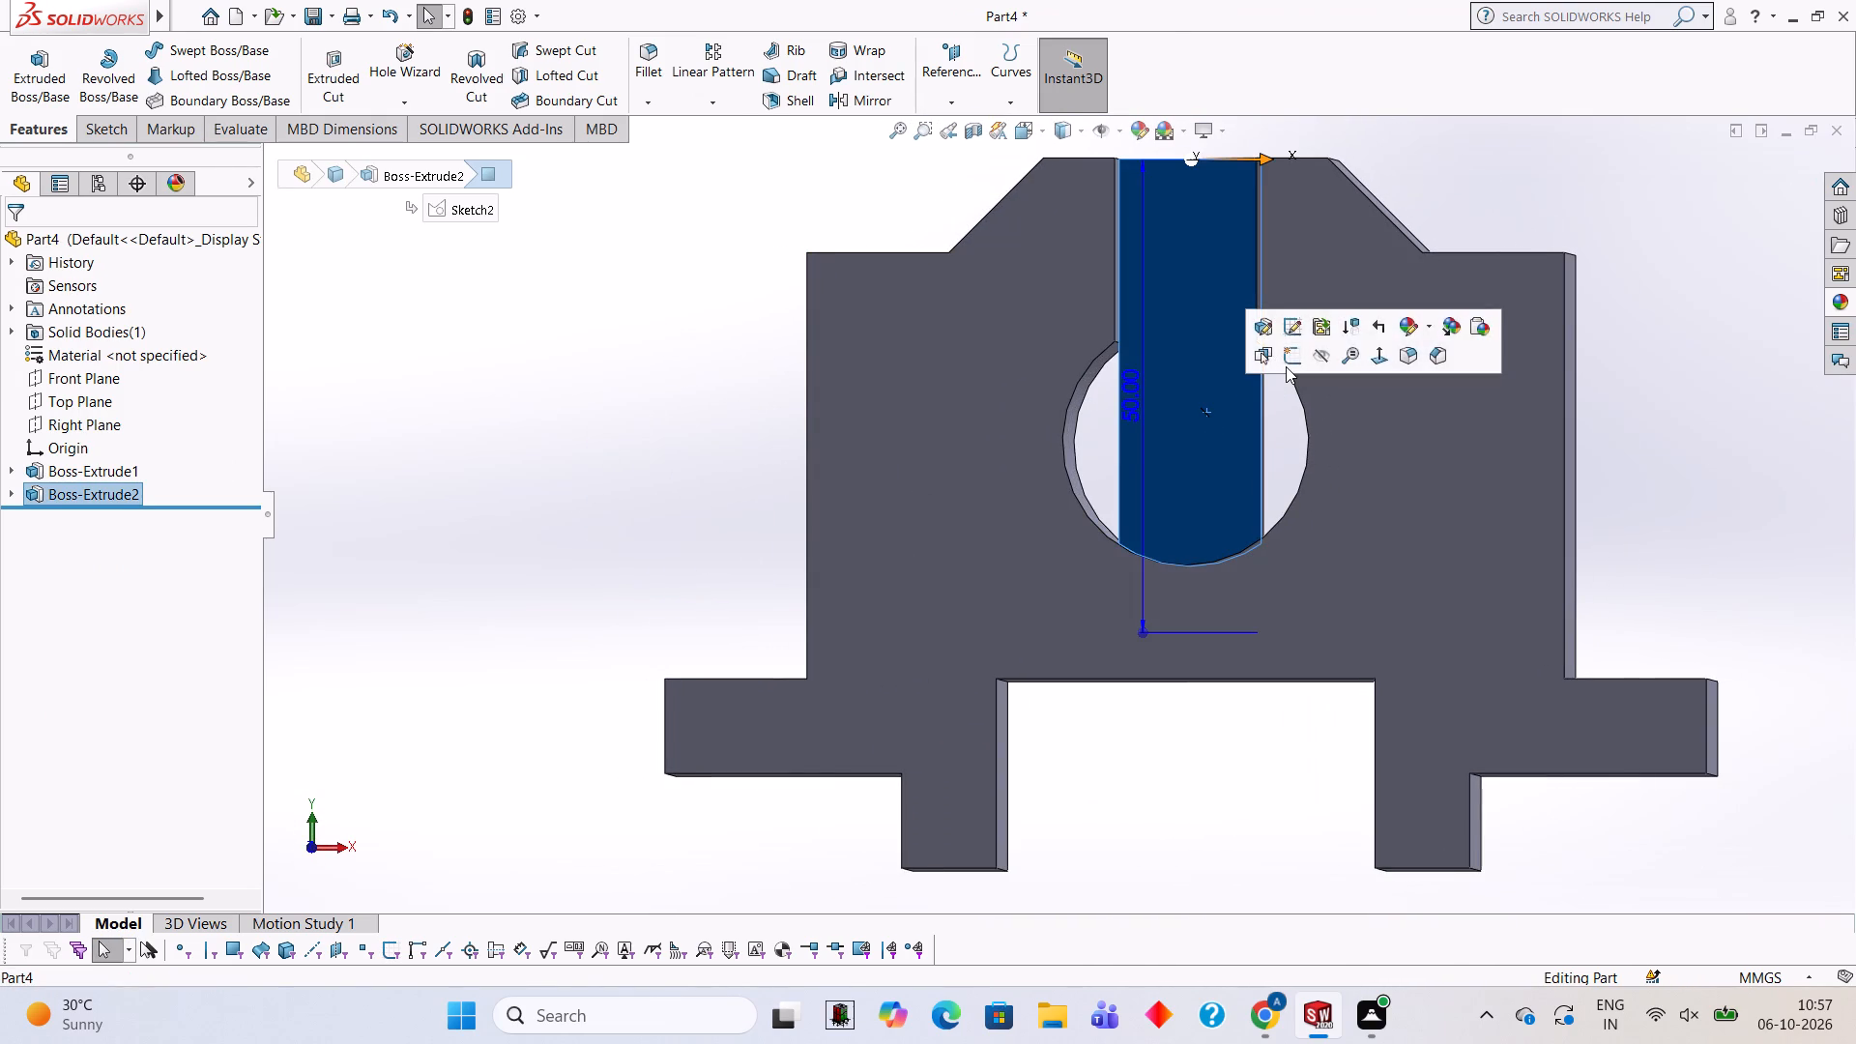
pyautogui.click(1286, 366)
pyautogui.hotkey('ctrl', '8')
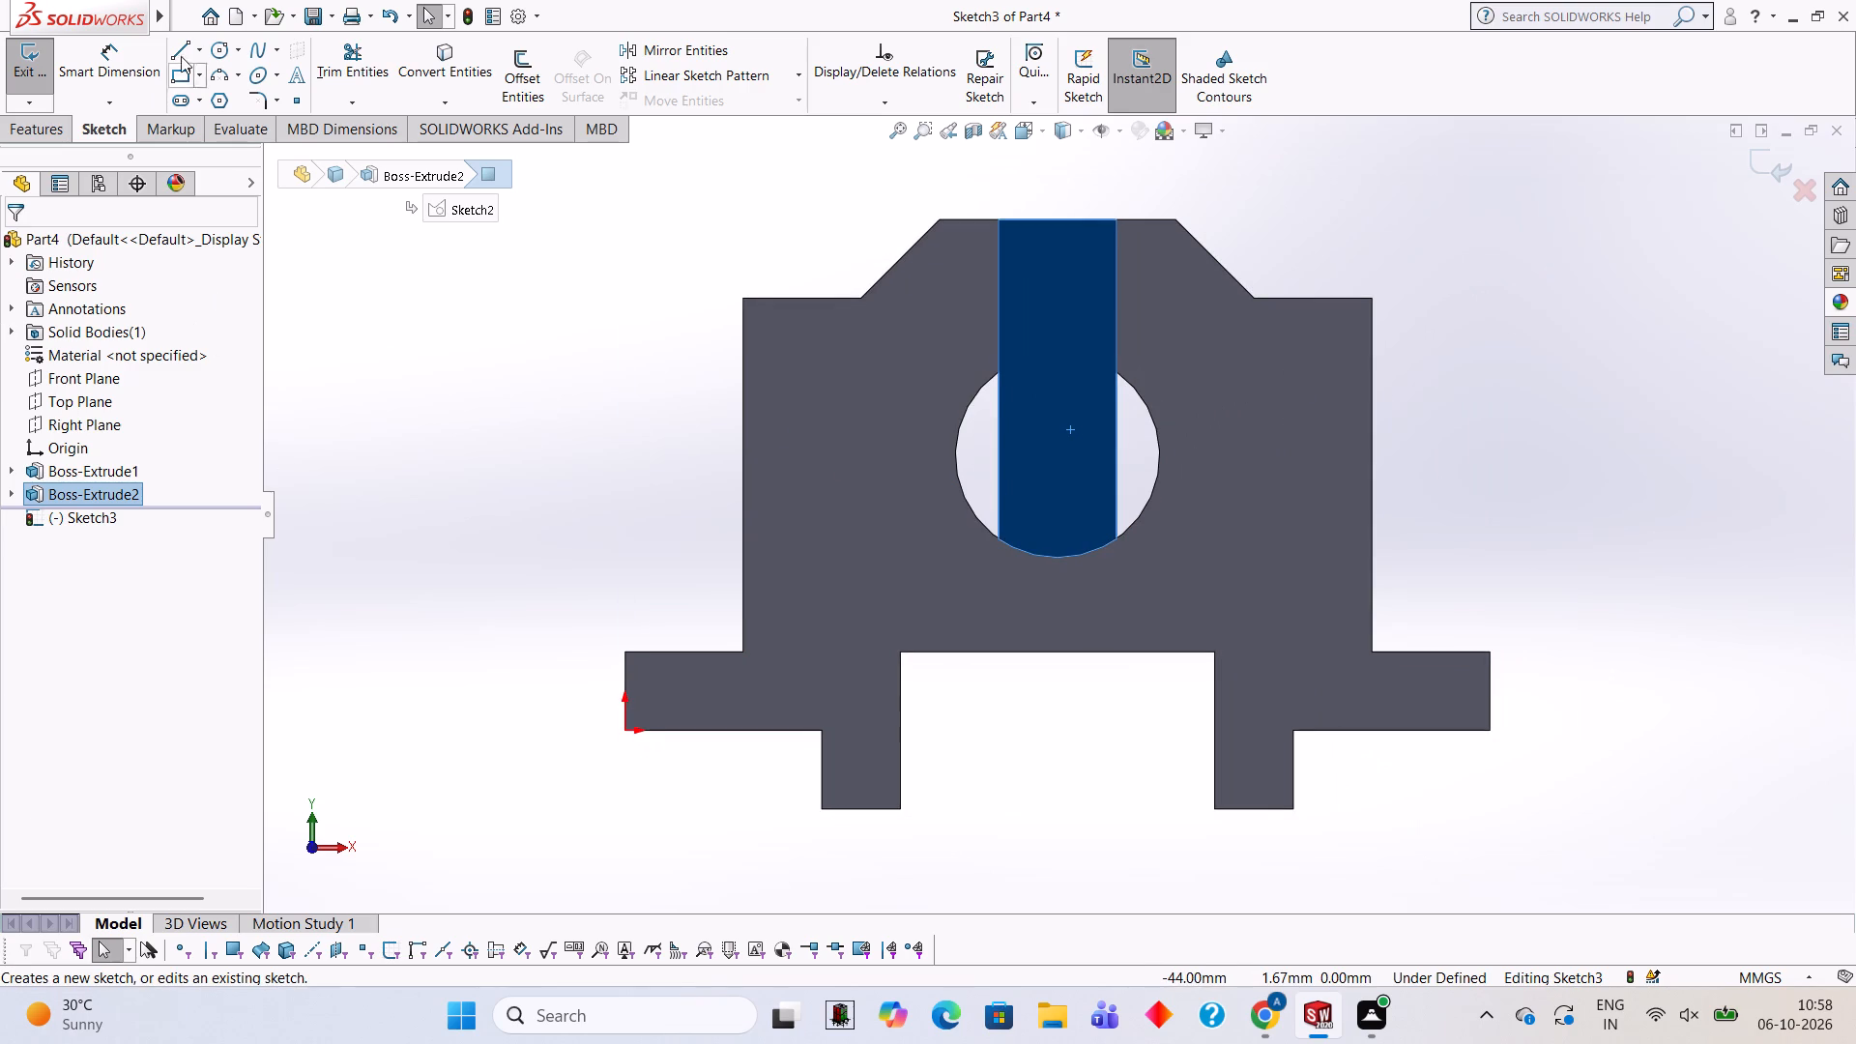
pyautogui.click(224, 43)
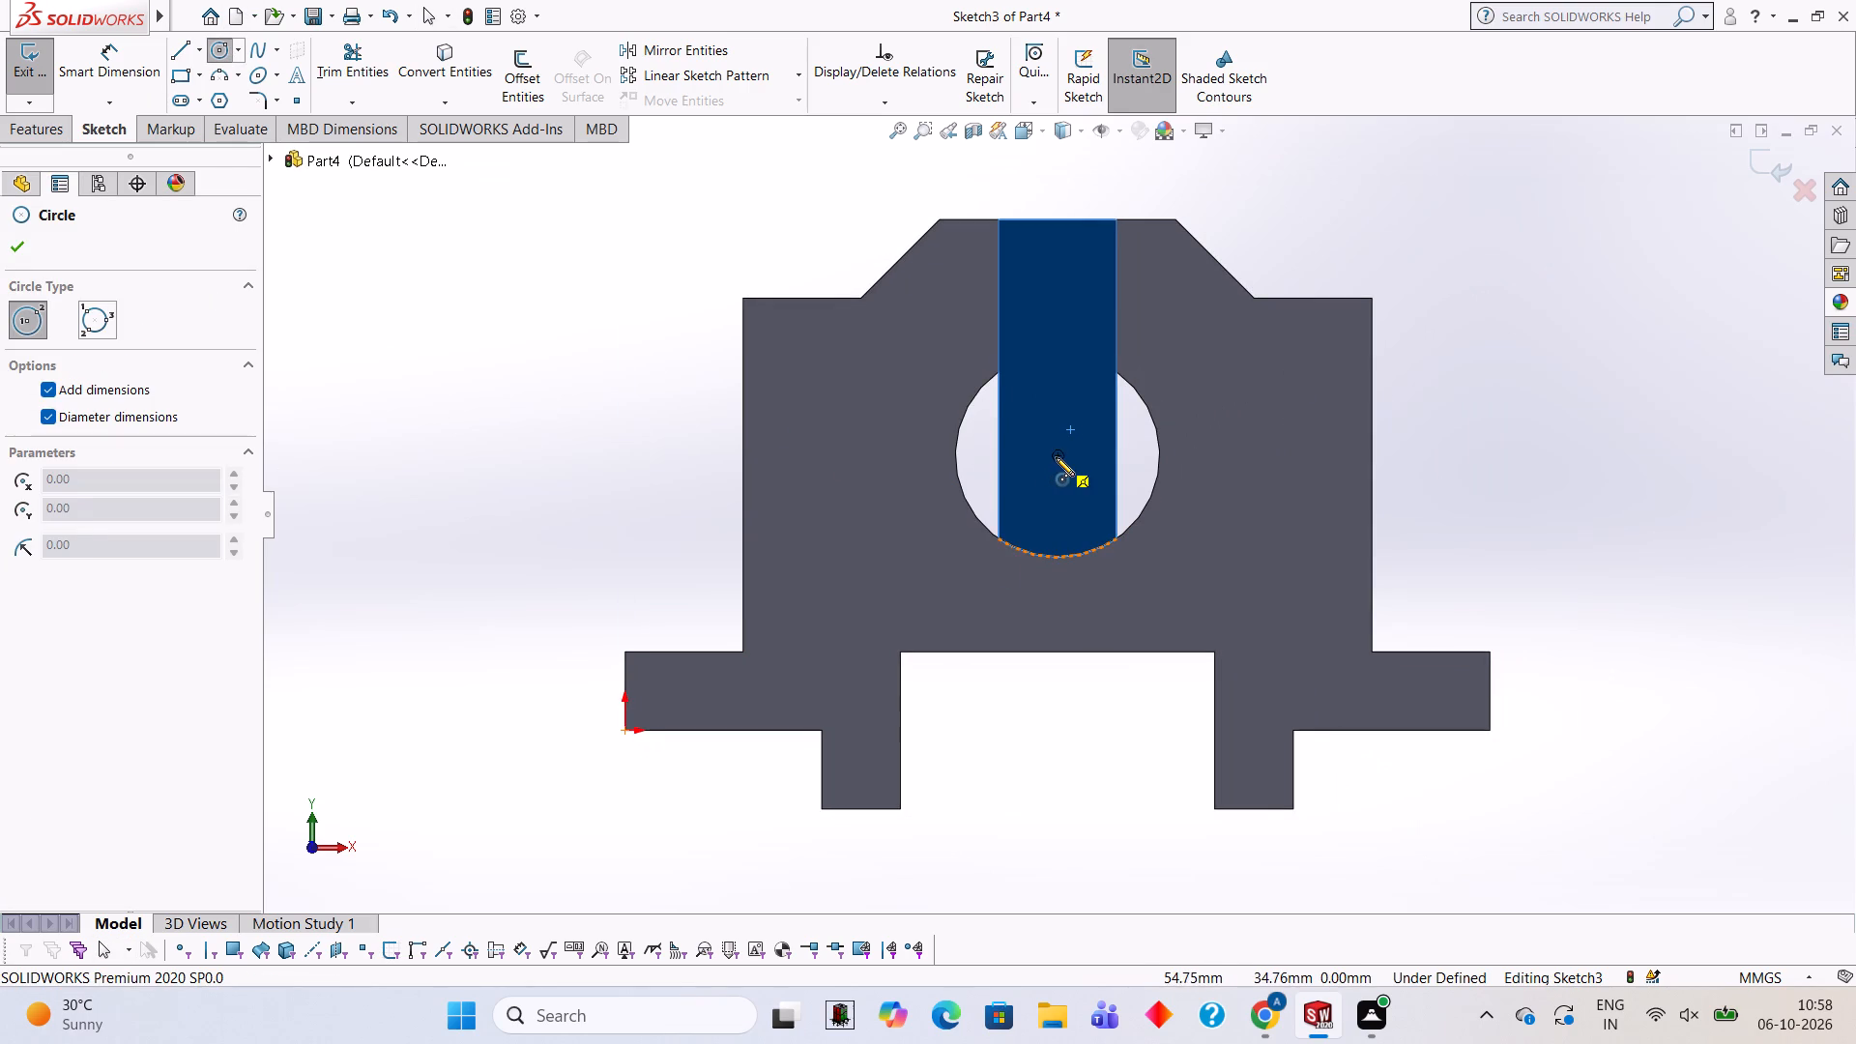
pyautogui.click(1056, 457)
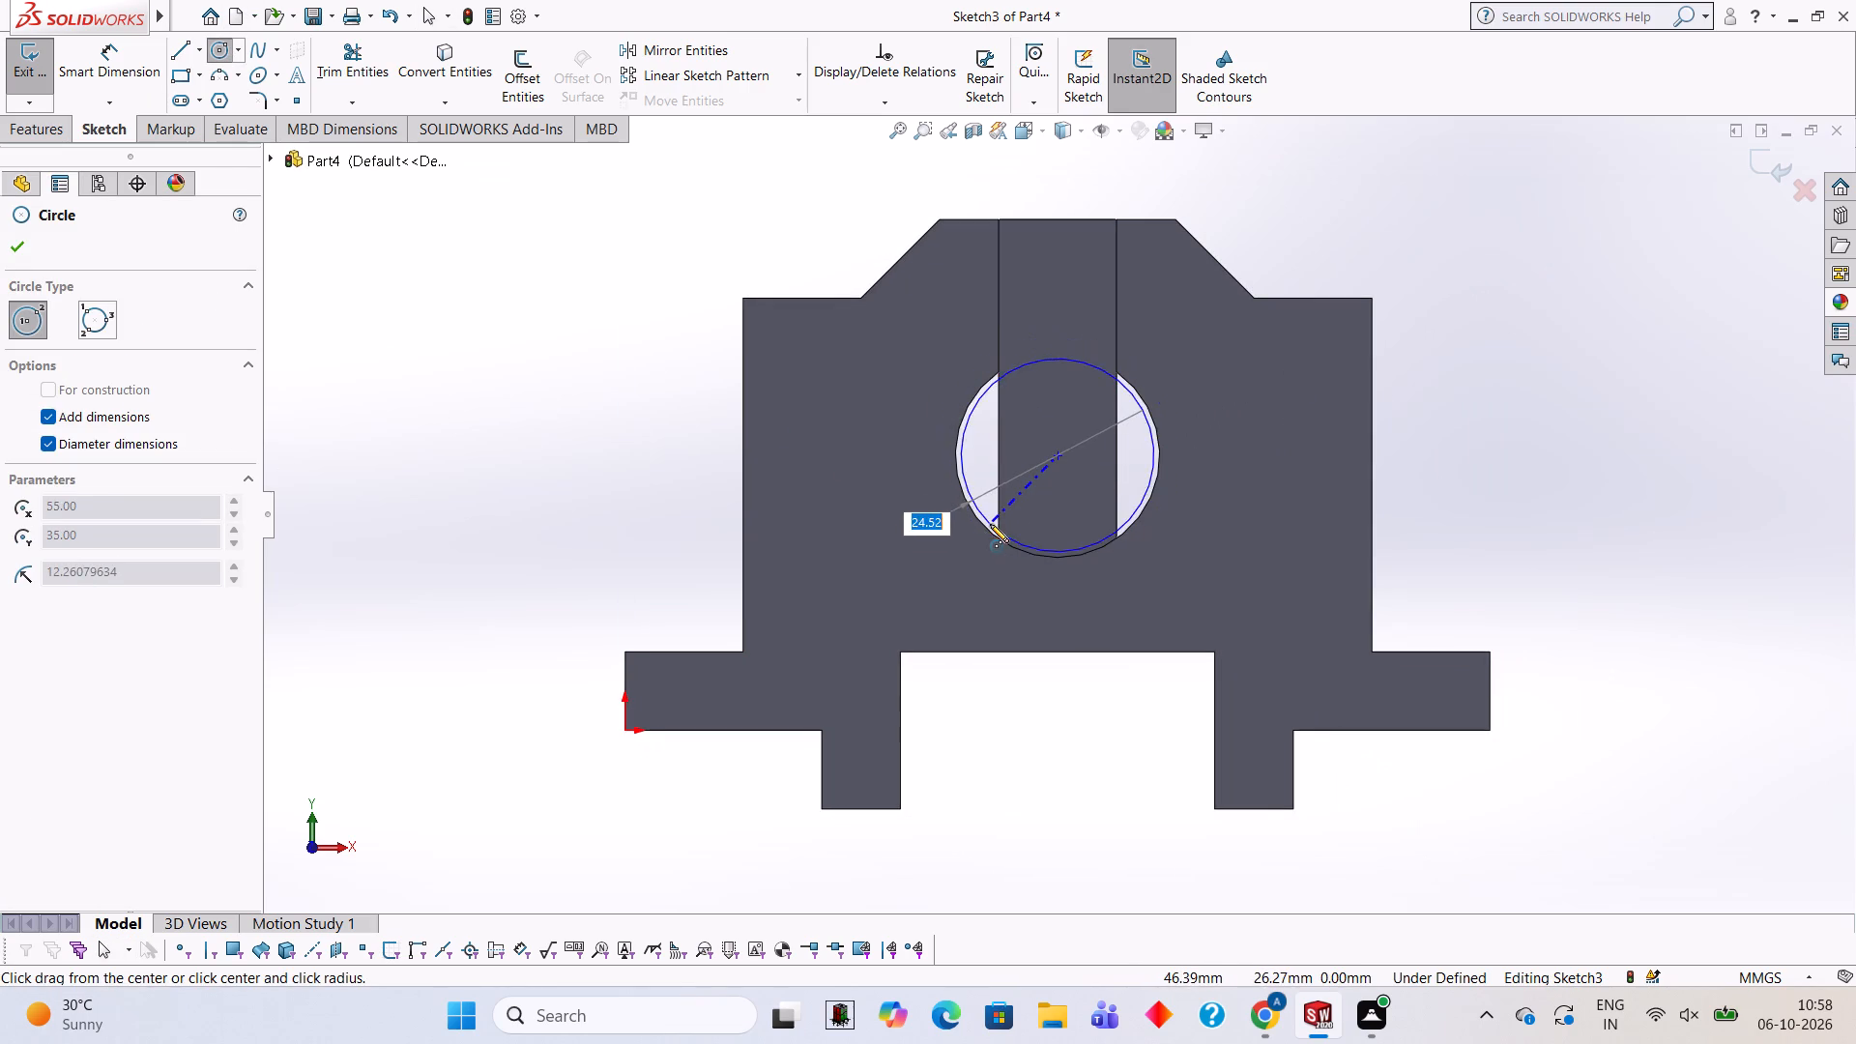
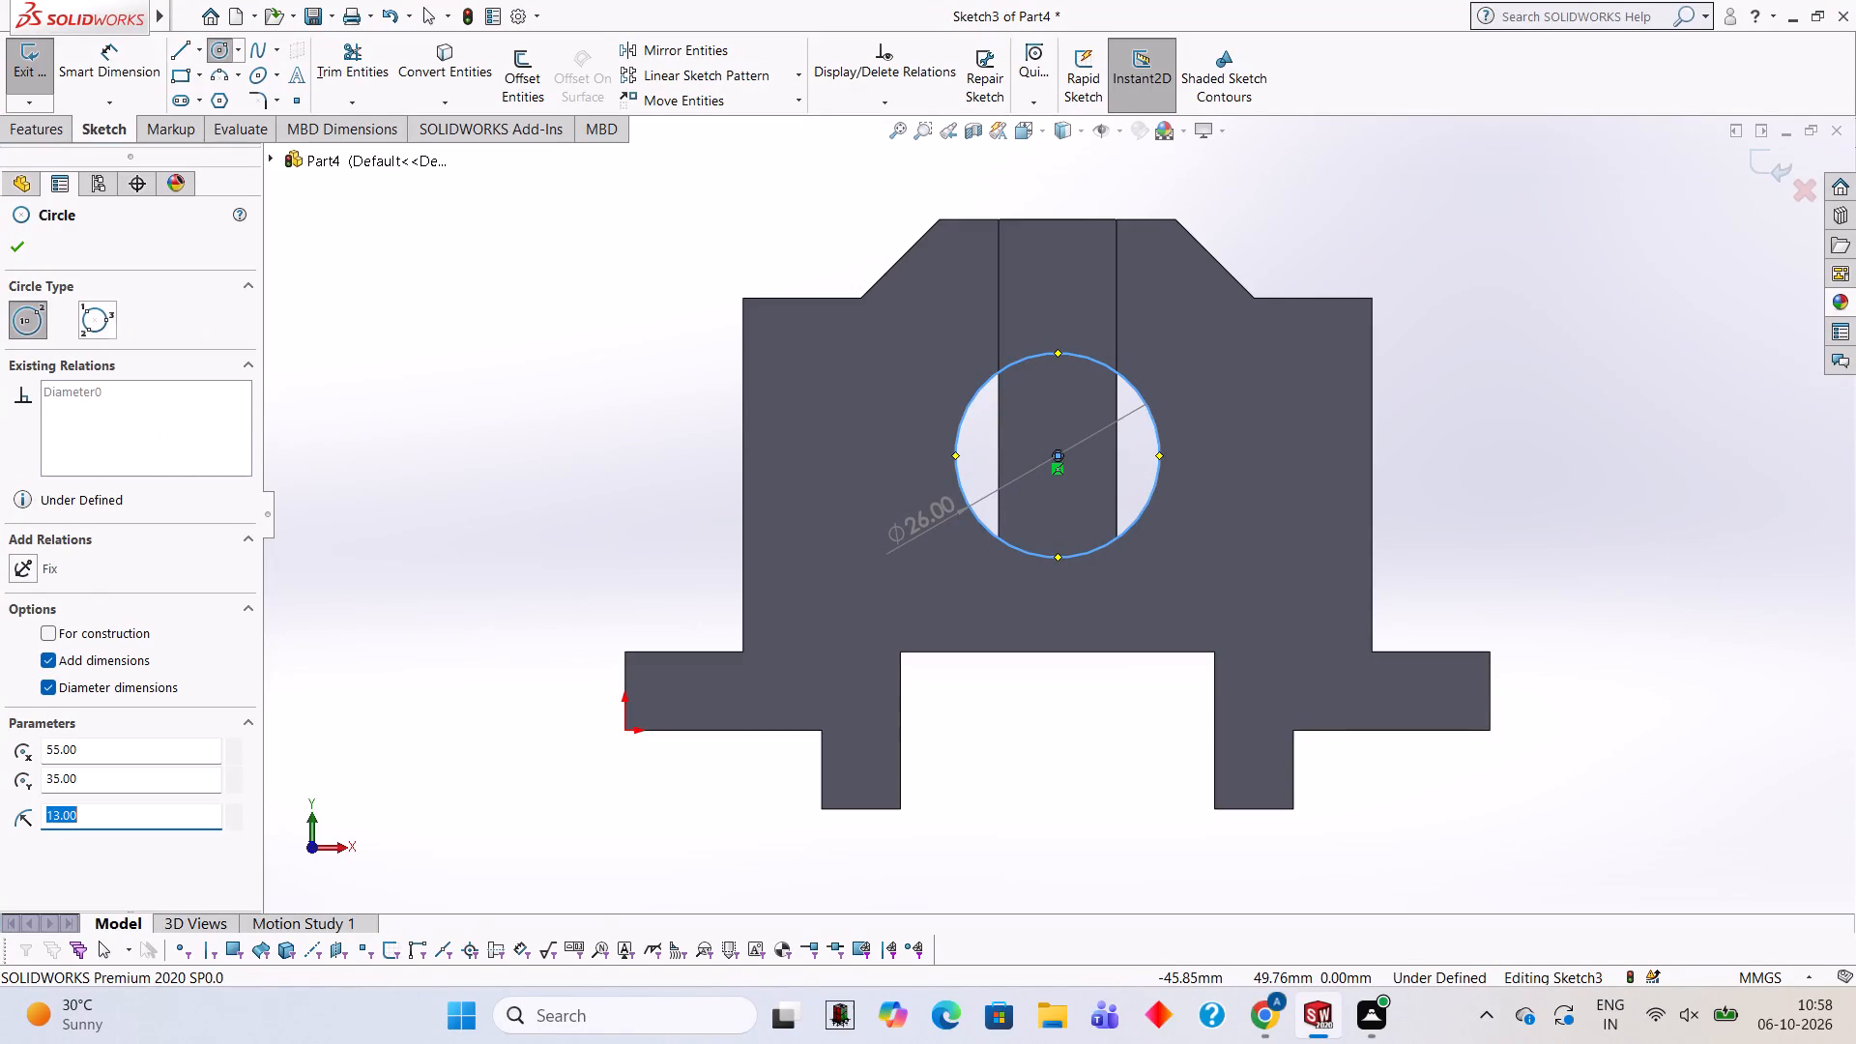
# Draw two vertical lines across the circle along the web's two side edges, each ending on the circle.
pyautogui.click(175, 50)
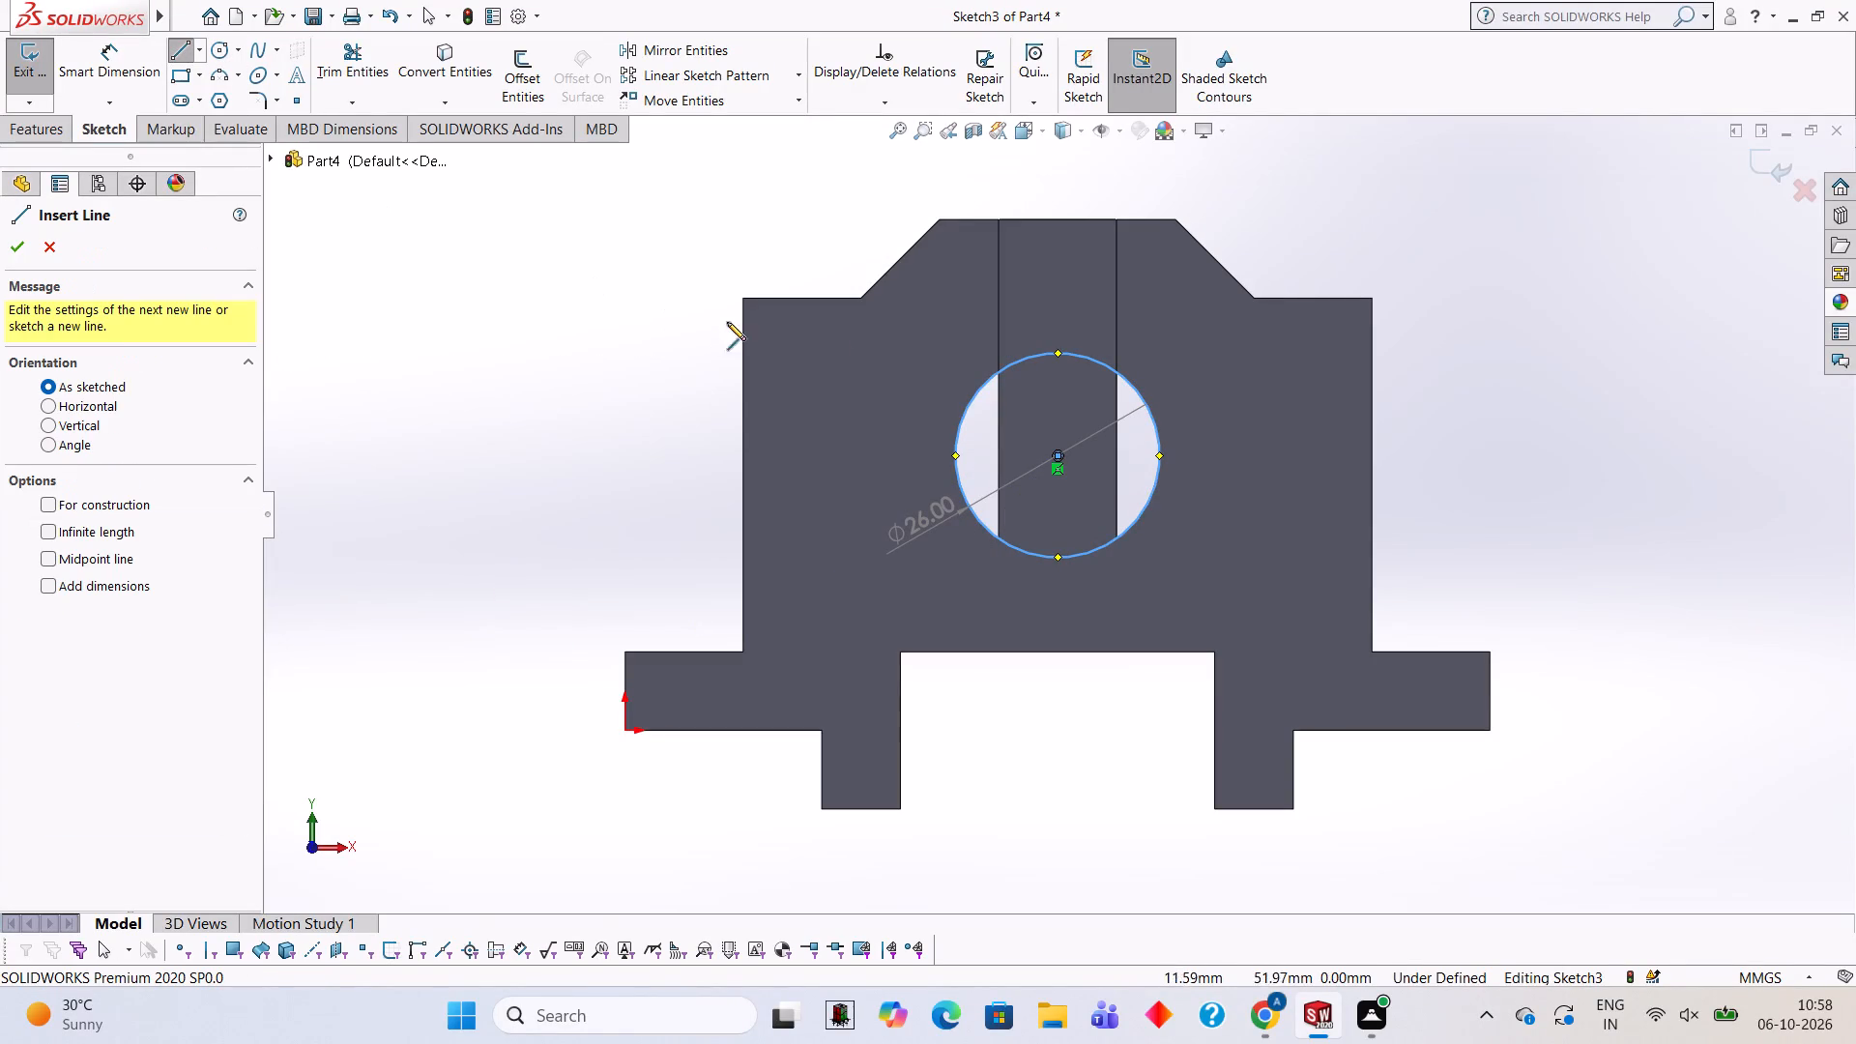
pyautogui.click(997, 374)
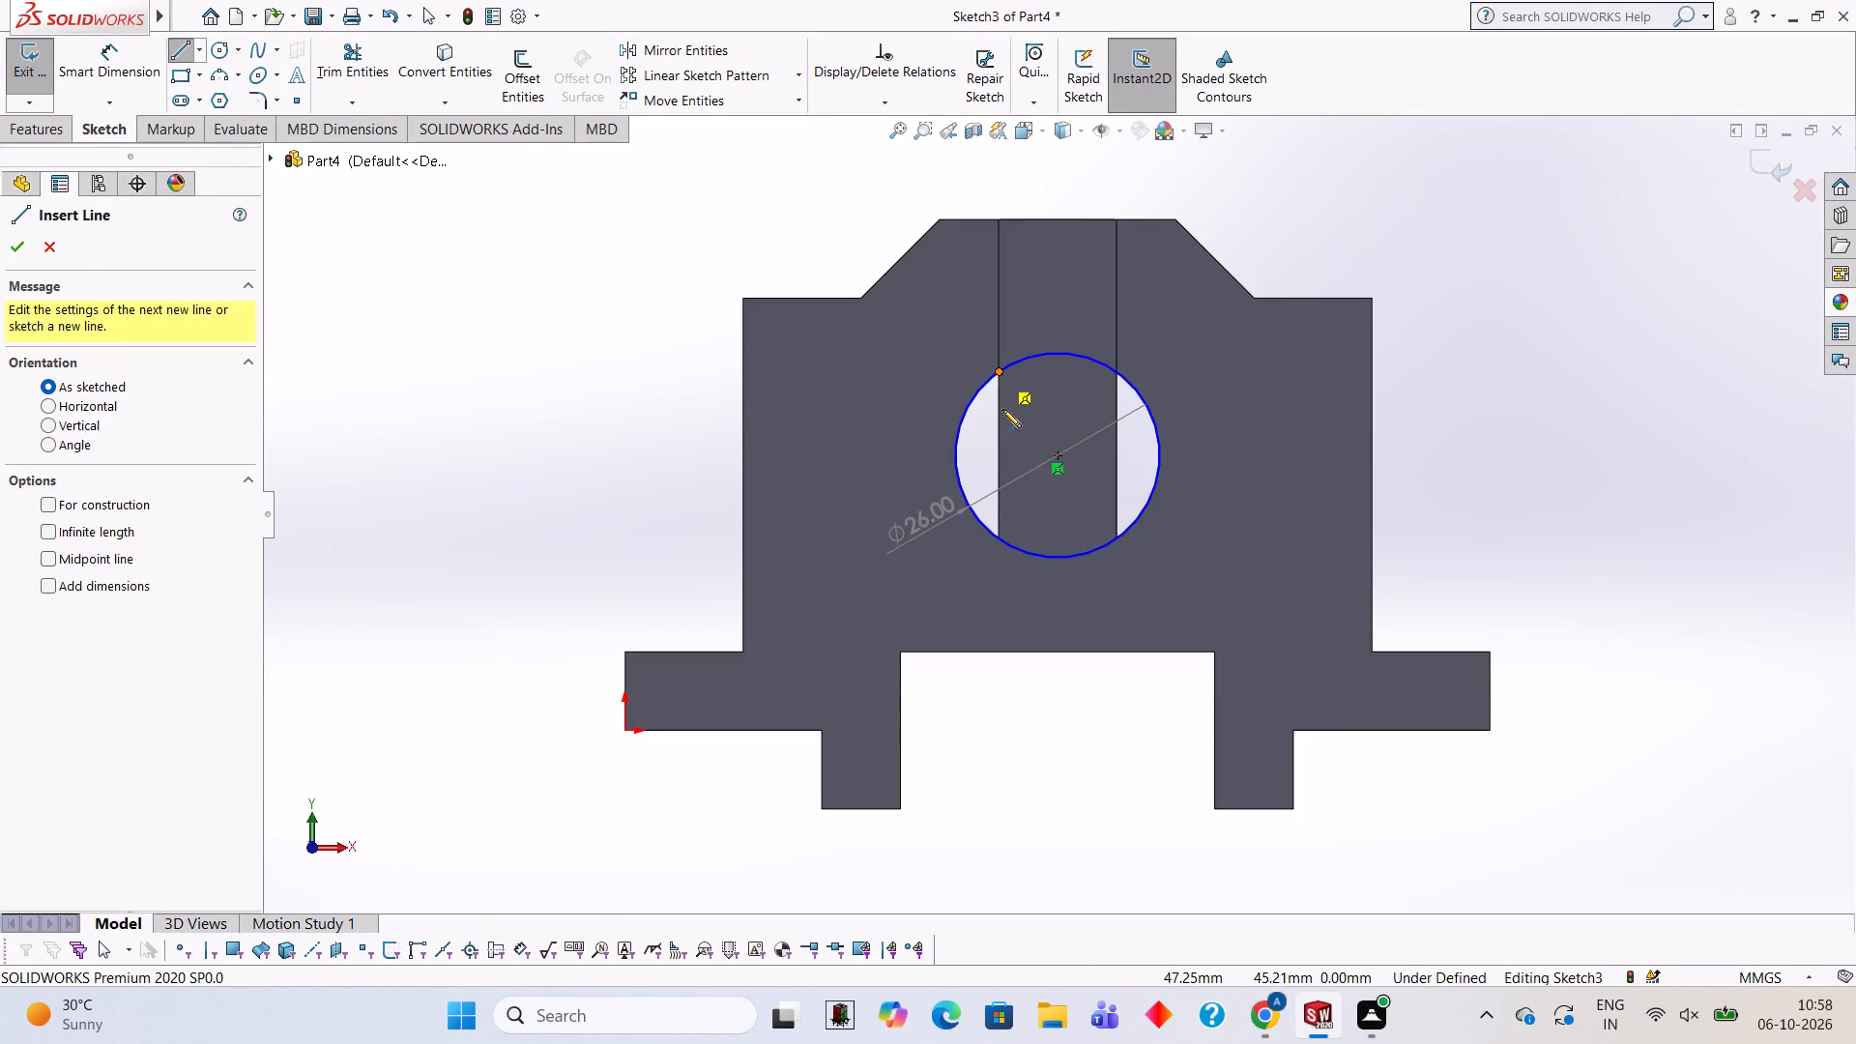
pyautogui.click(994, 539)
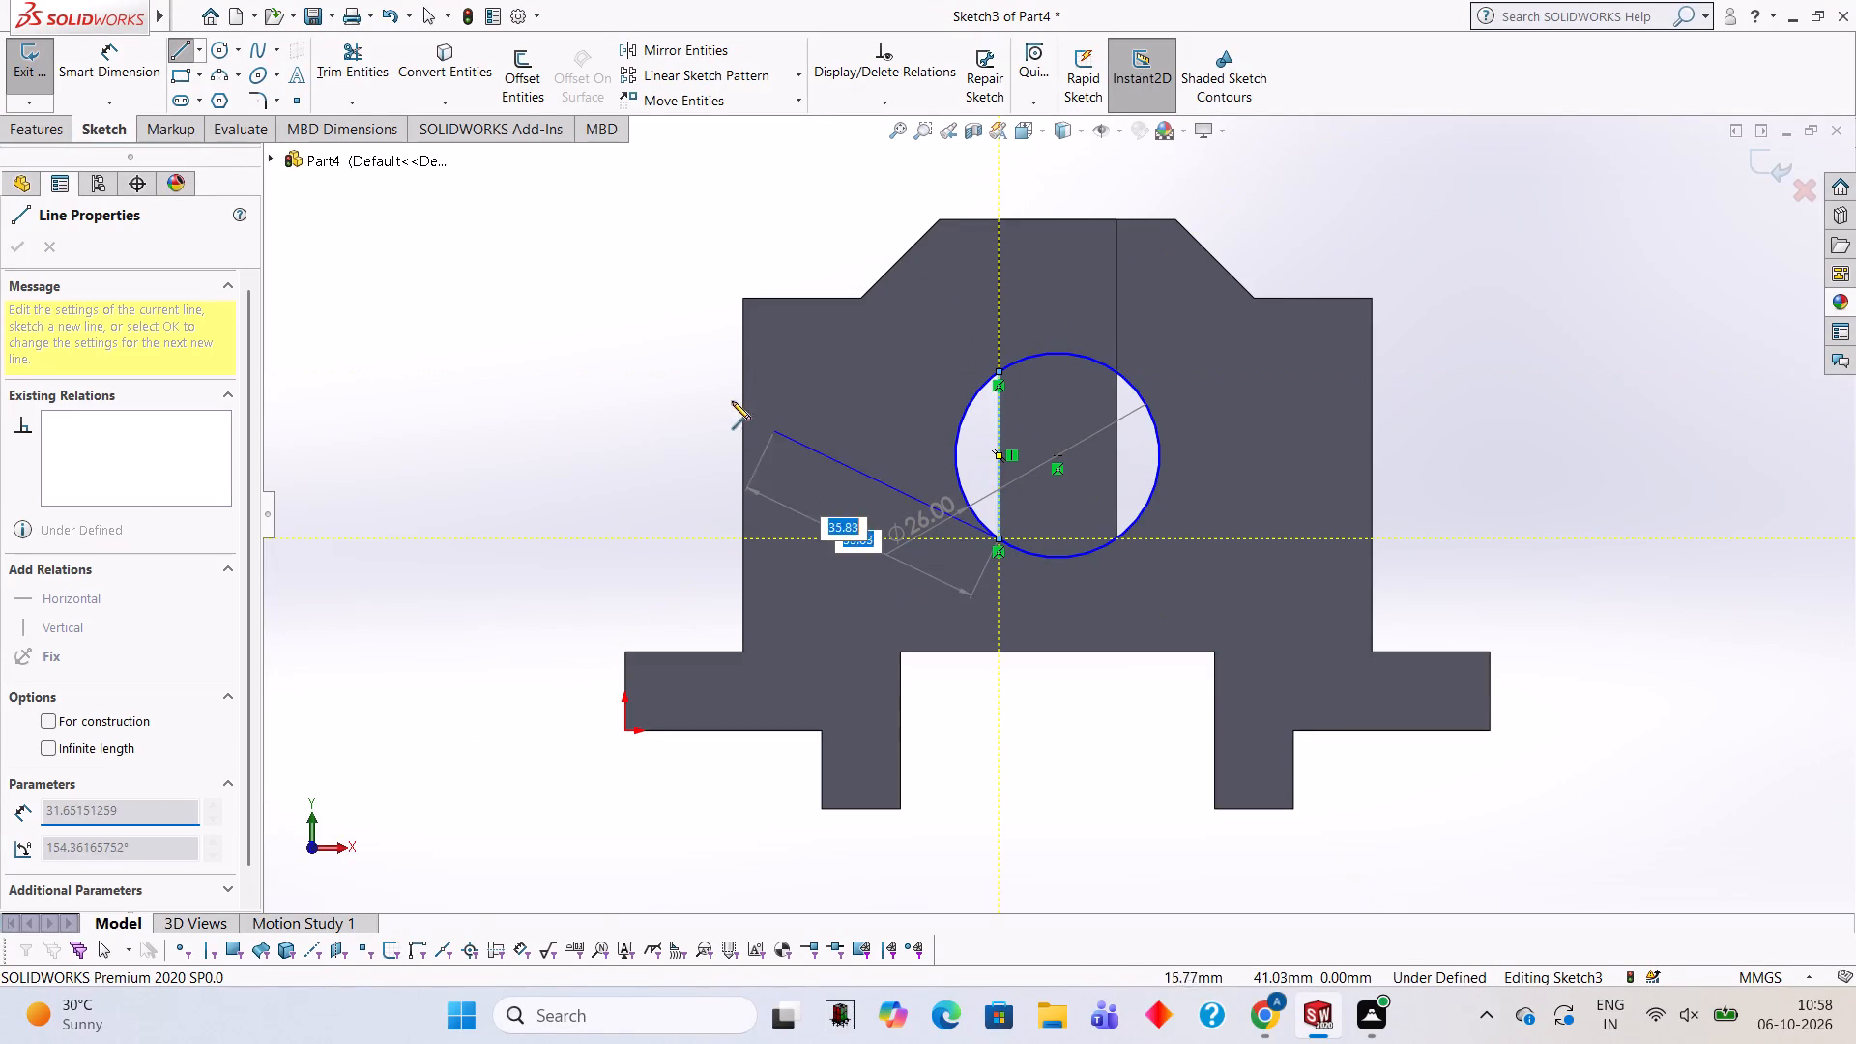
pyautogui.press('Escape')
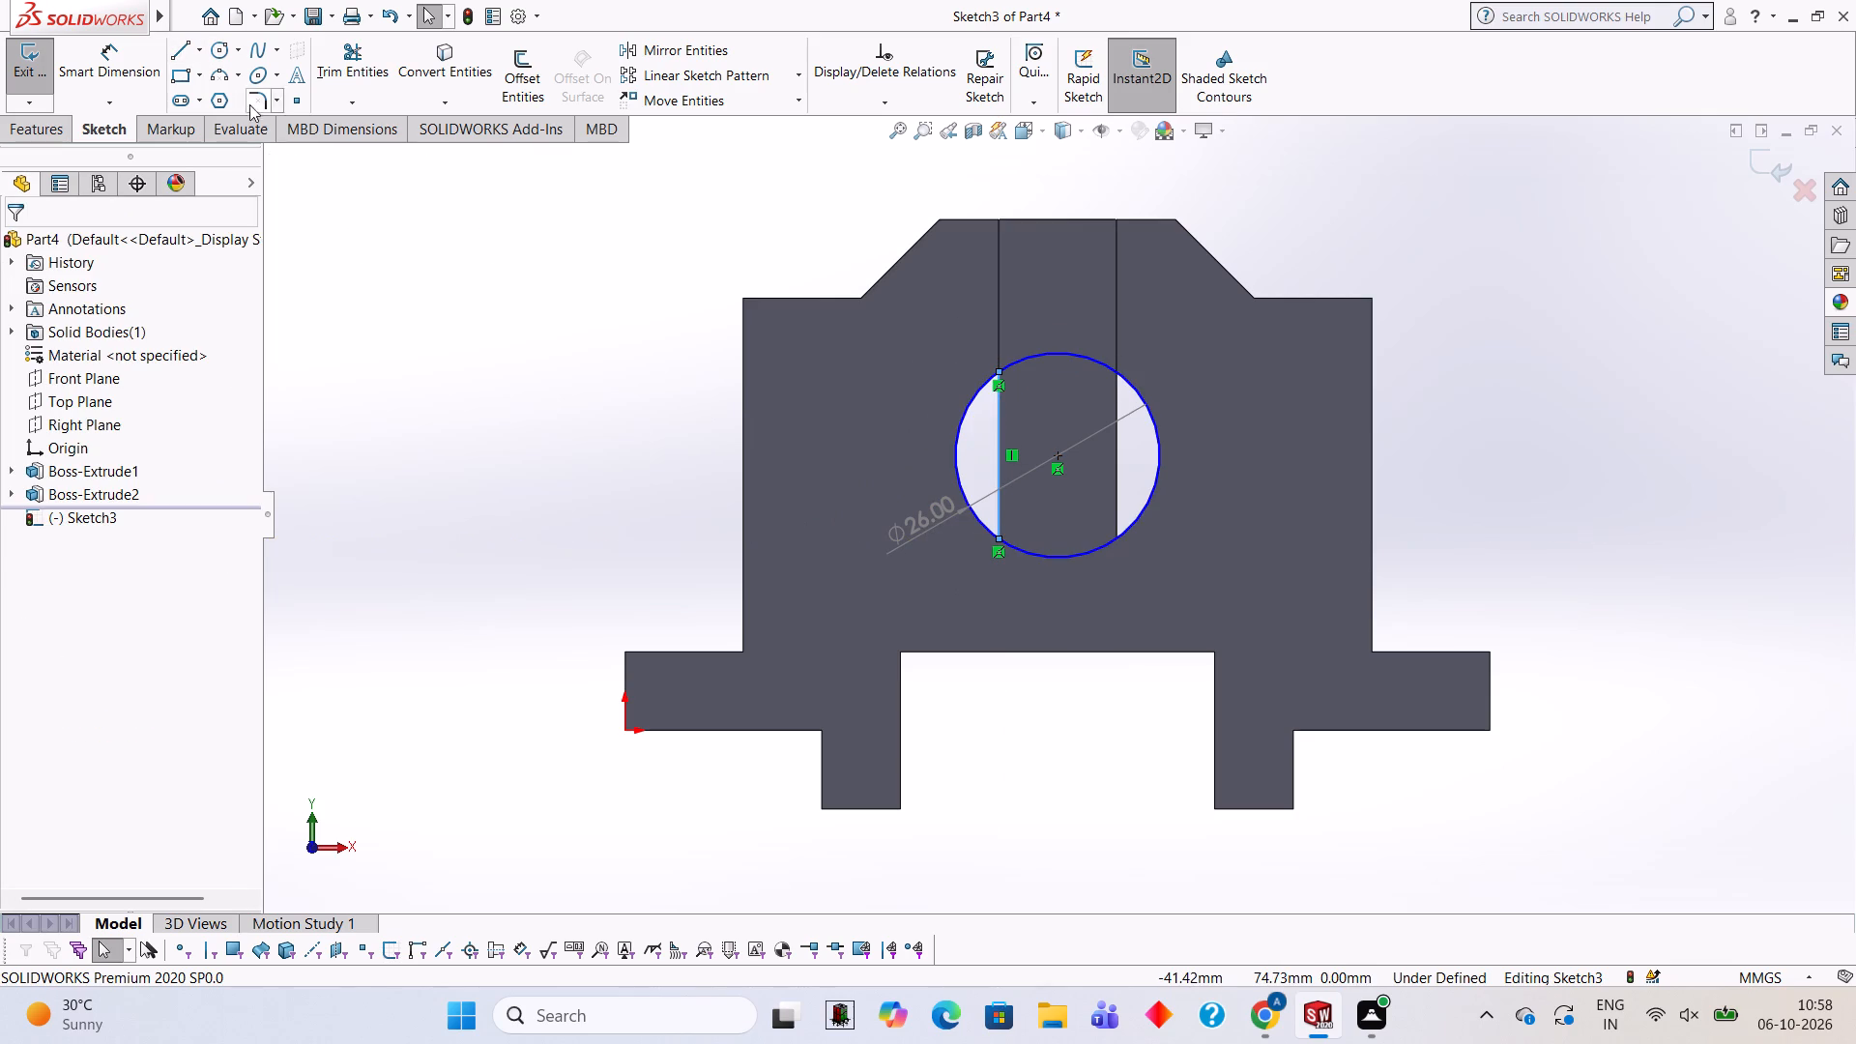
pyautogui.click(180, 48)
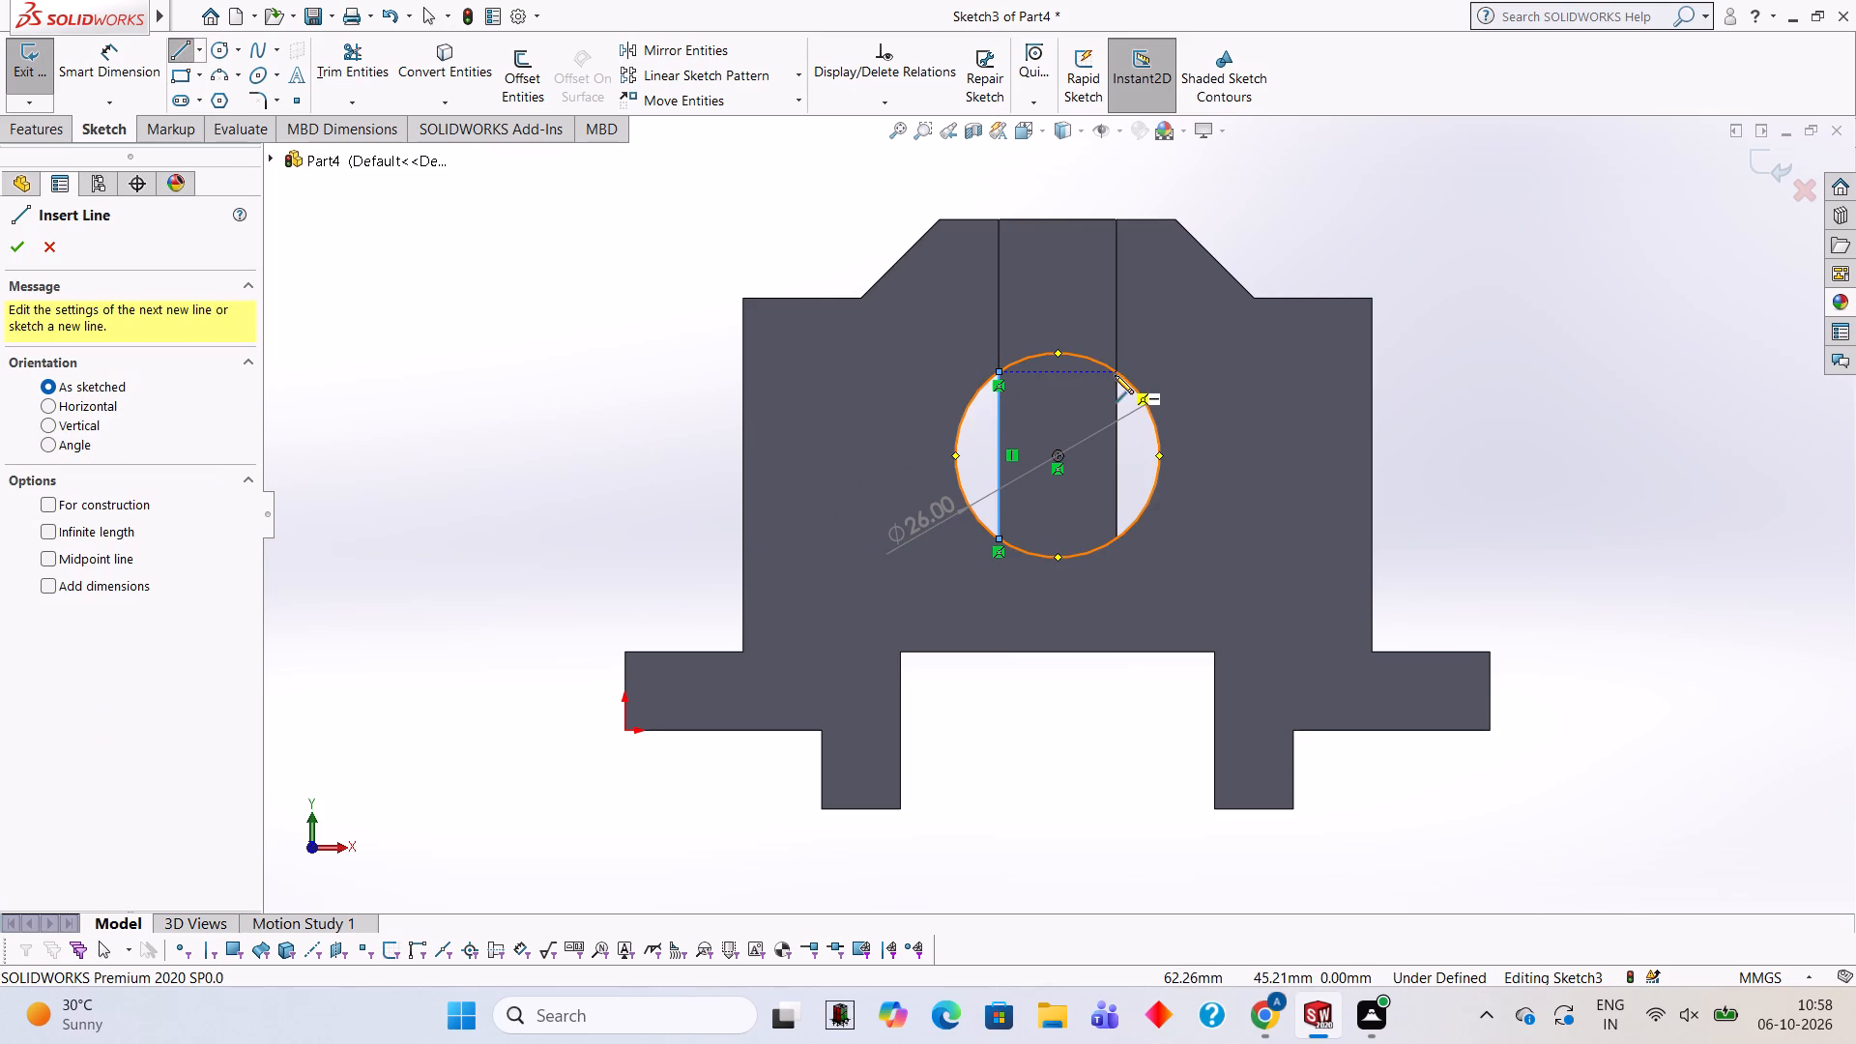
pyautogui.click(1114, 371)
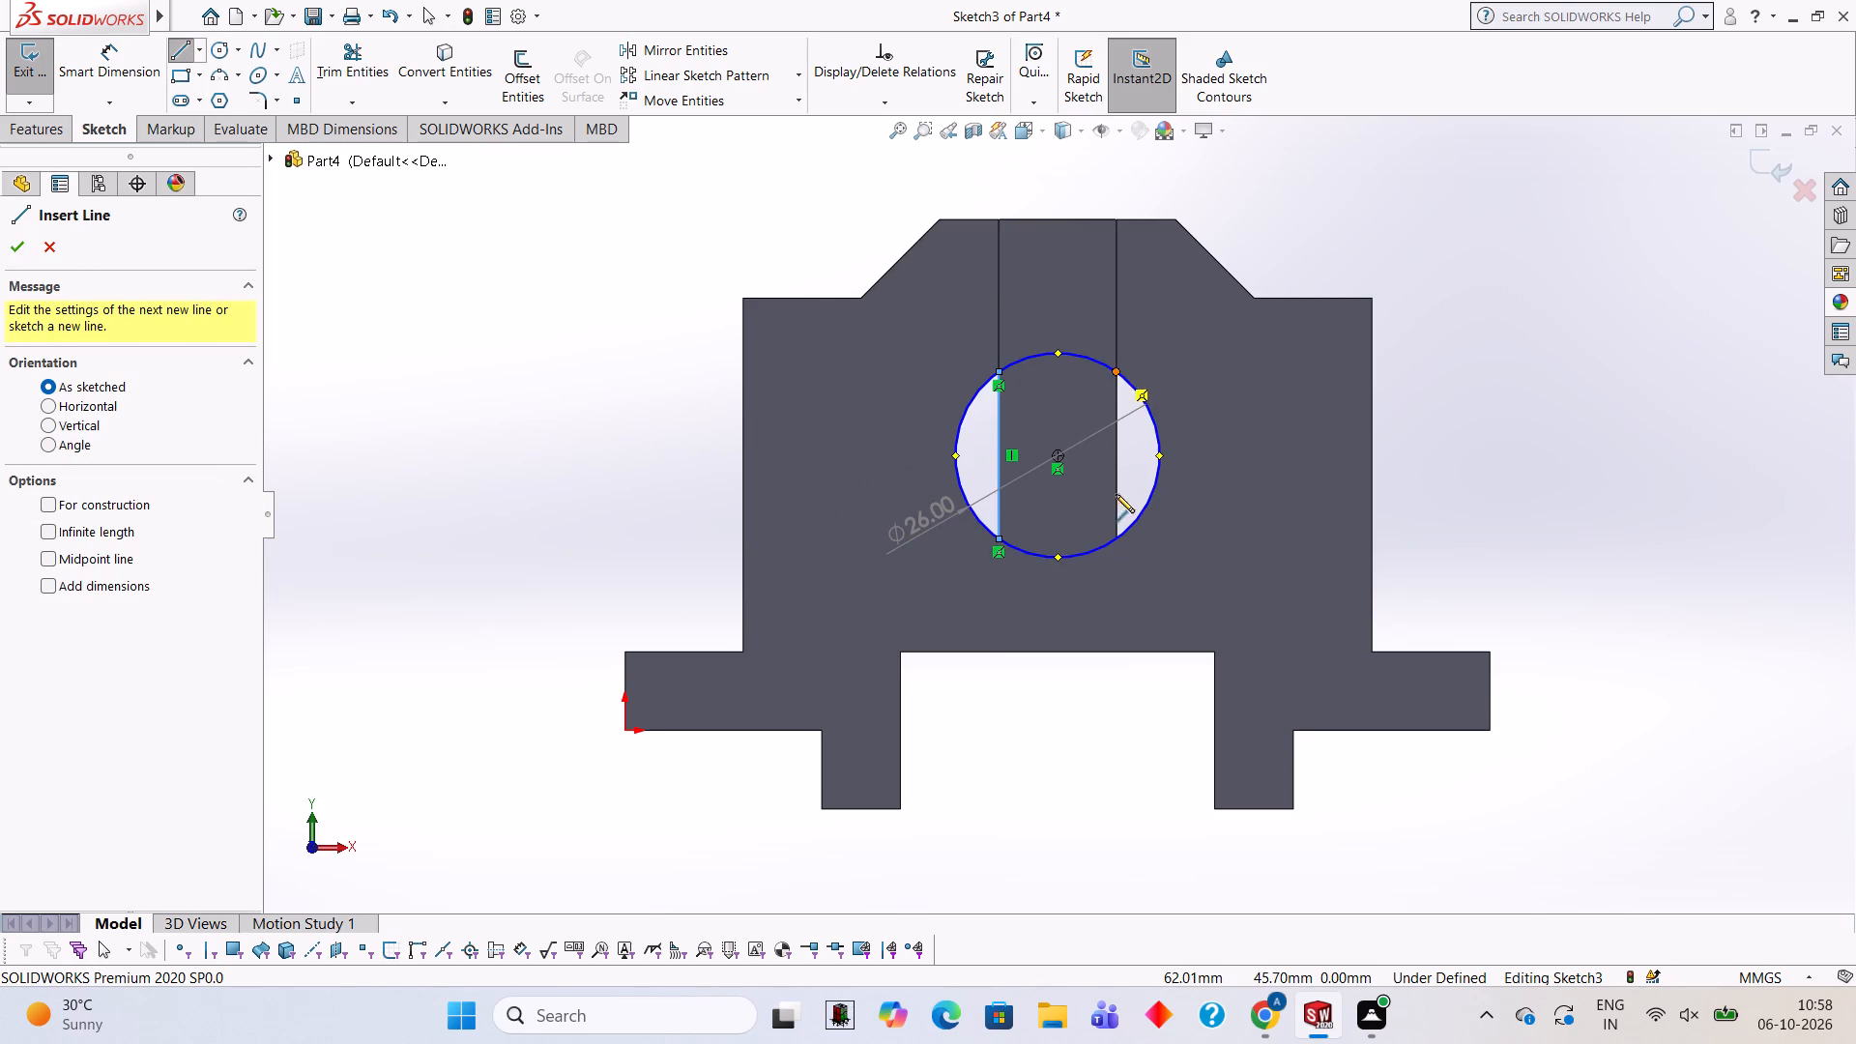
pyautogui.click(1117, 539)
pyautogui.press('Escape')
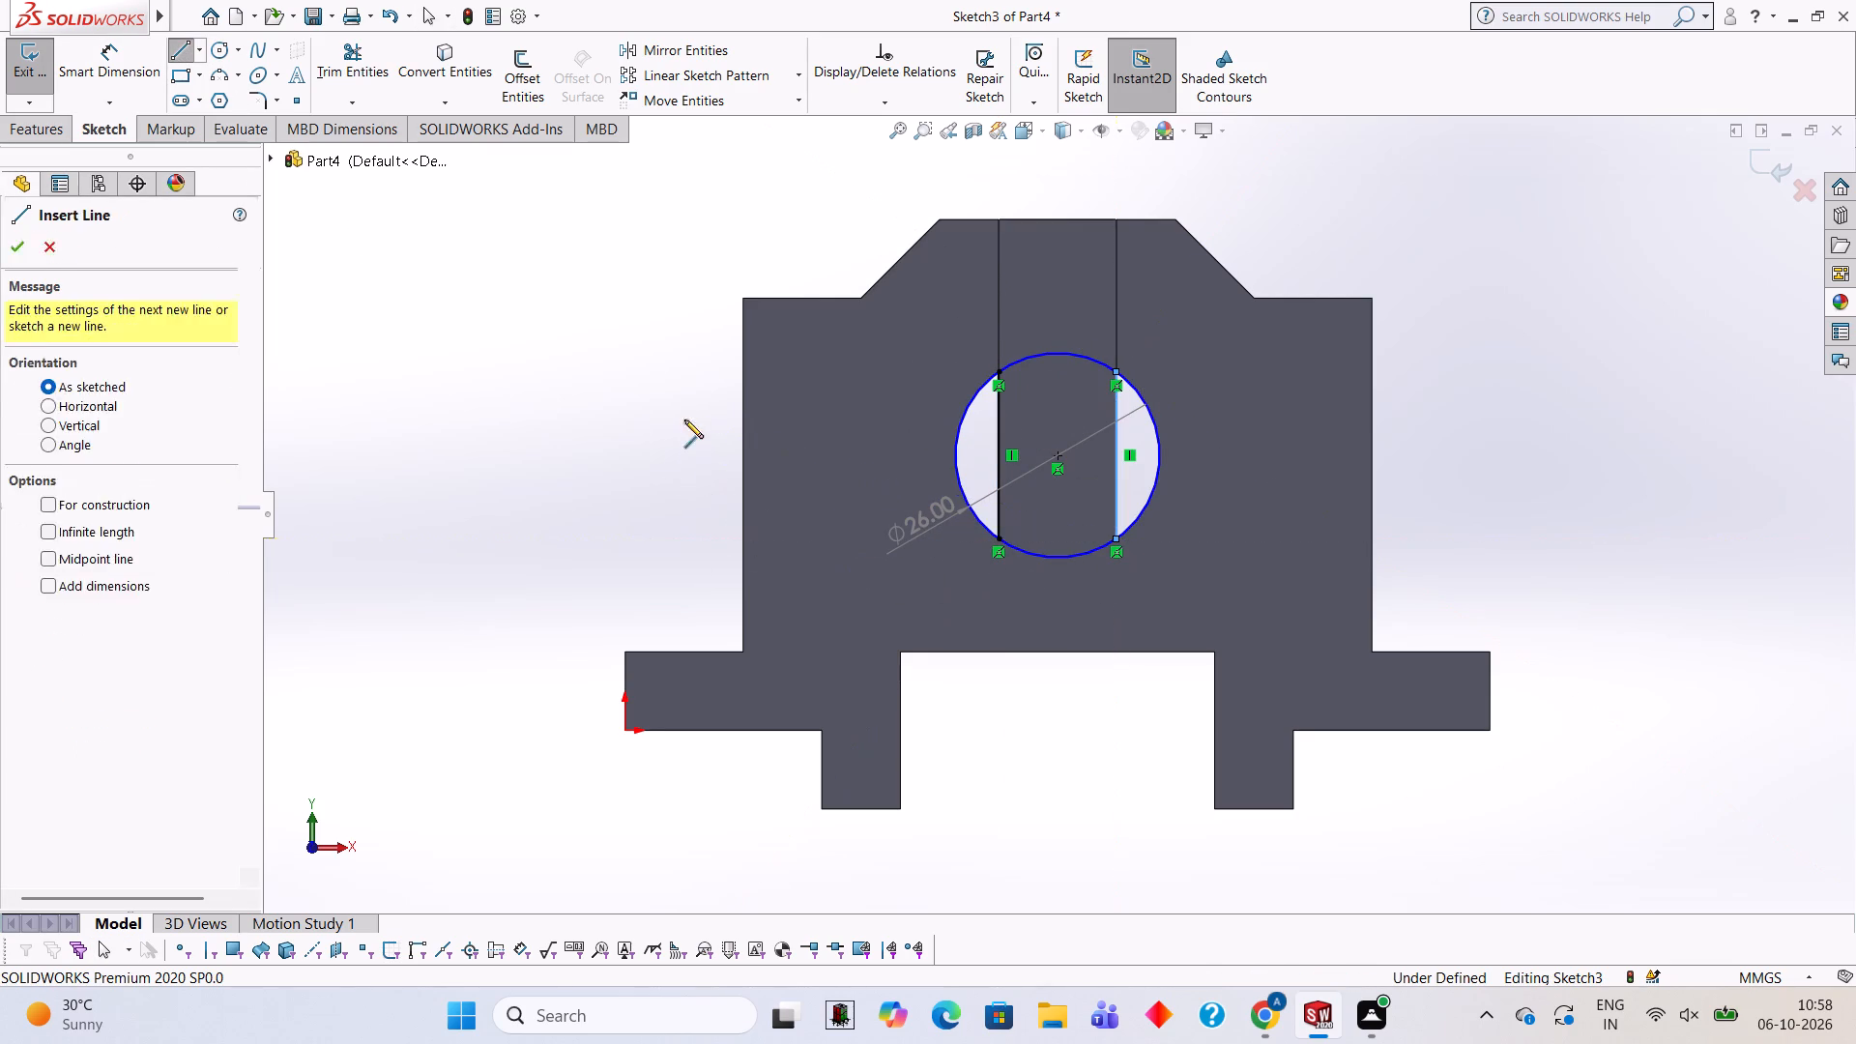
# Trim away the circle's top and bottom arcs between the two vertical lines, leaving two side segments.
pyautogui.click(359, 61)
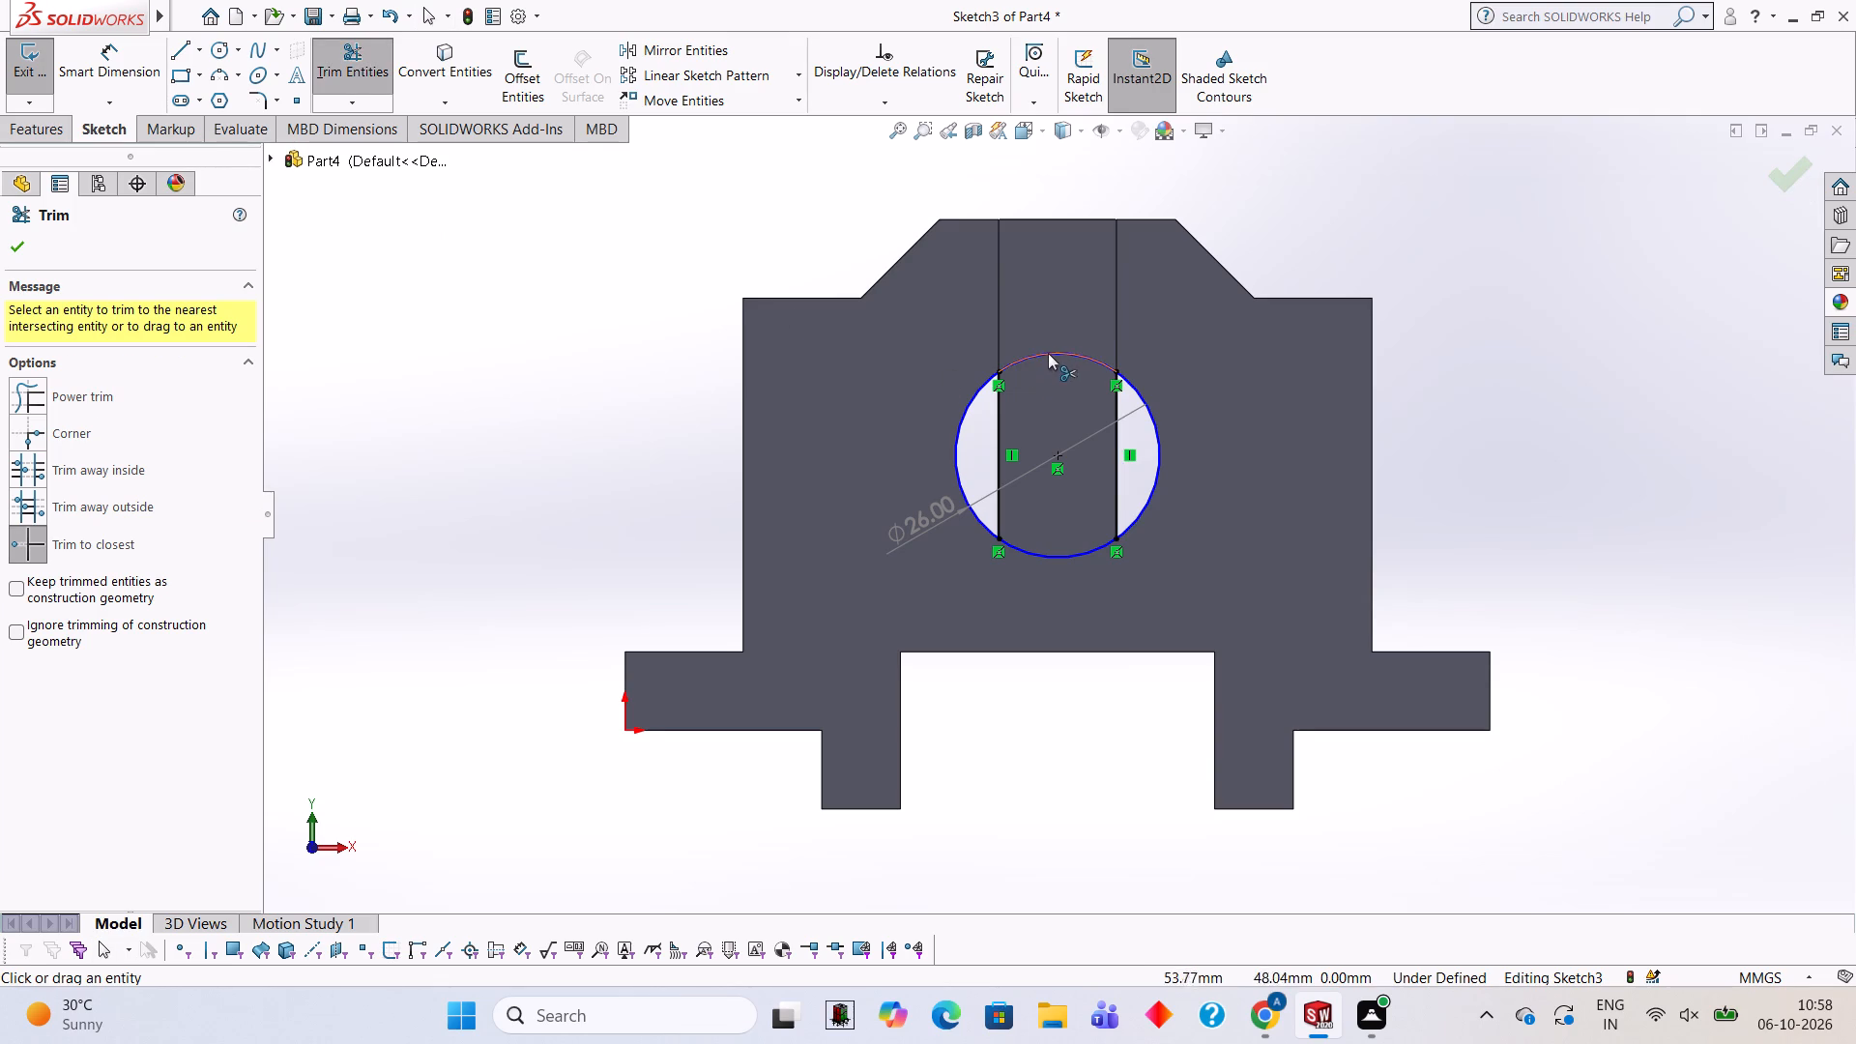
pyautogui.click(1048, 353)
pyautogui.click(1040, 552)
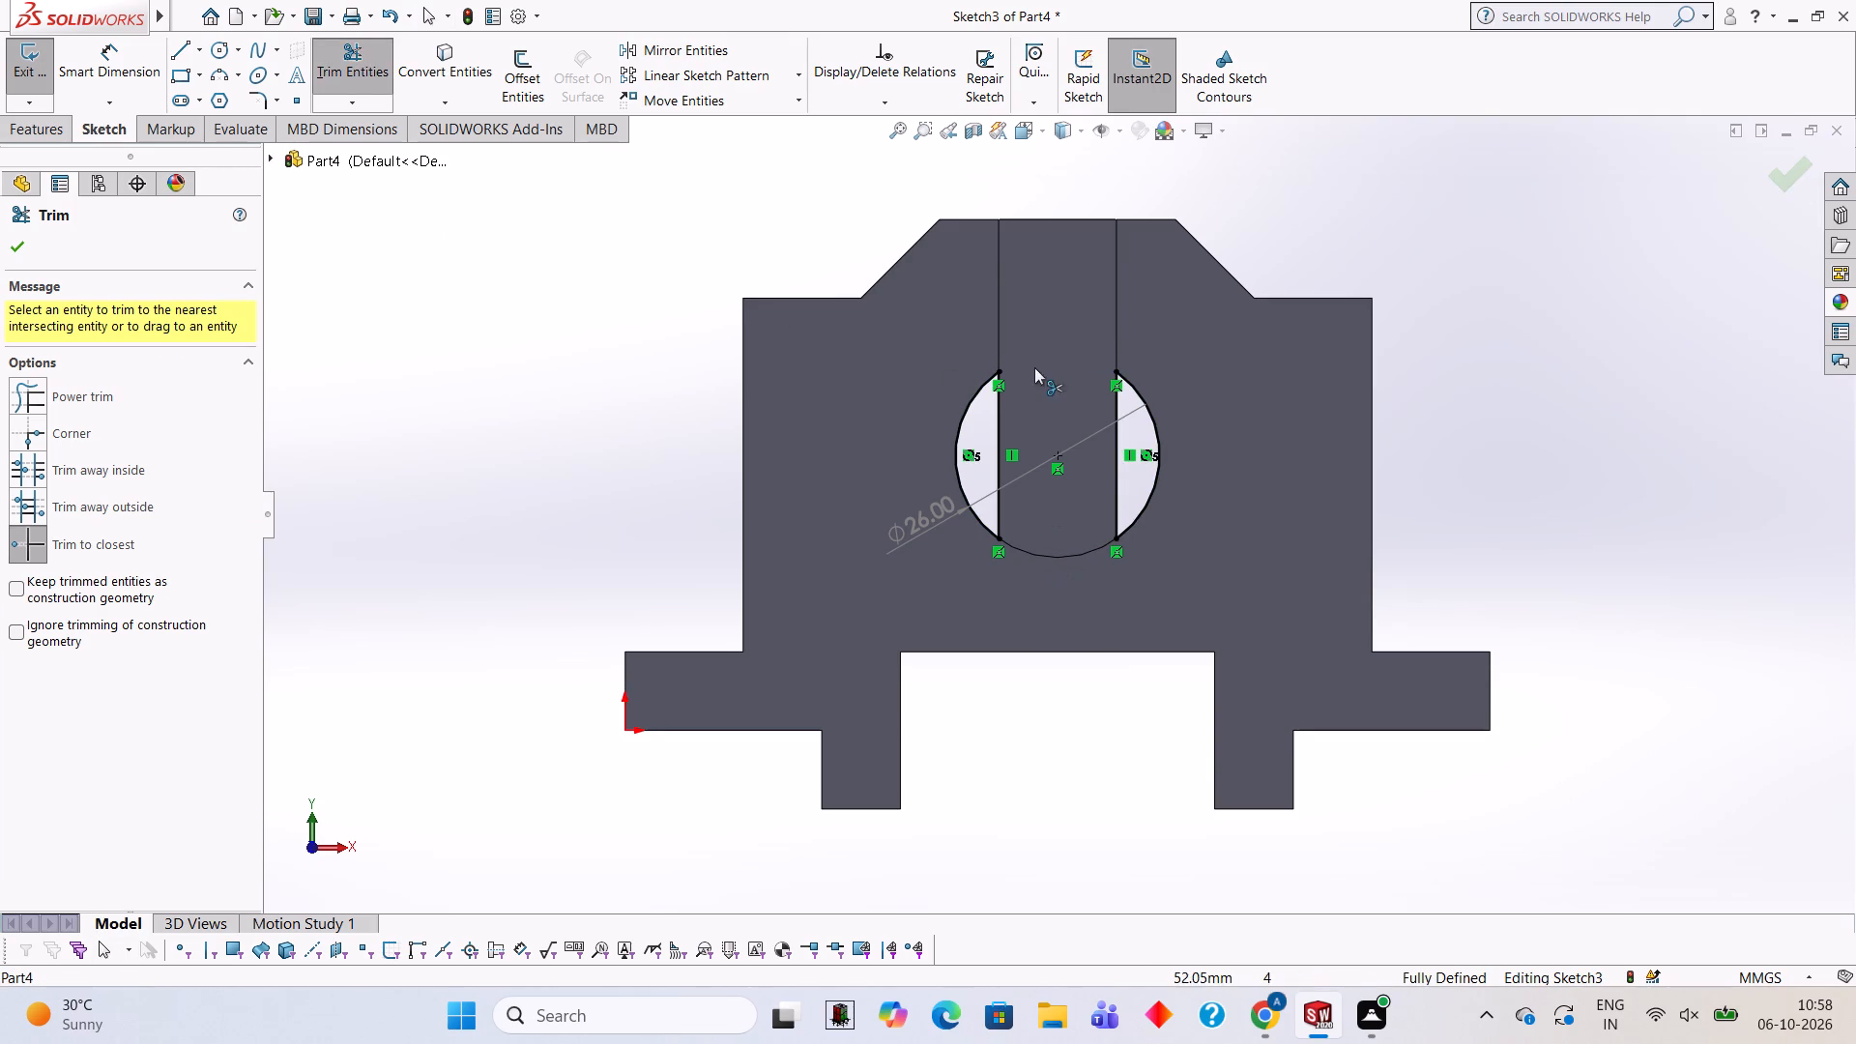
# Extrude the two circular-segment profiles as a blind 10 mm boss, reversed back into the body and merged with it.
pyautogui.moveTo(1079, 267); pyautogui.dragTo(1090, 400, button='middle')
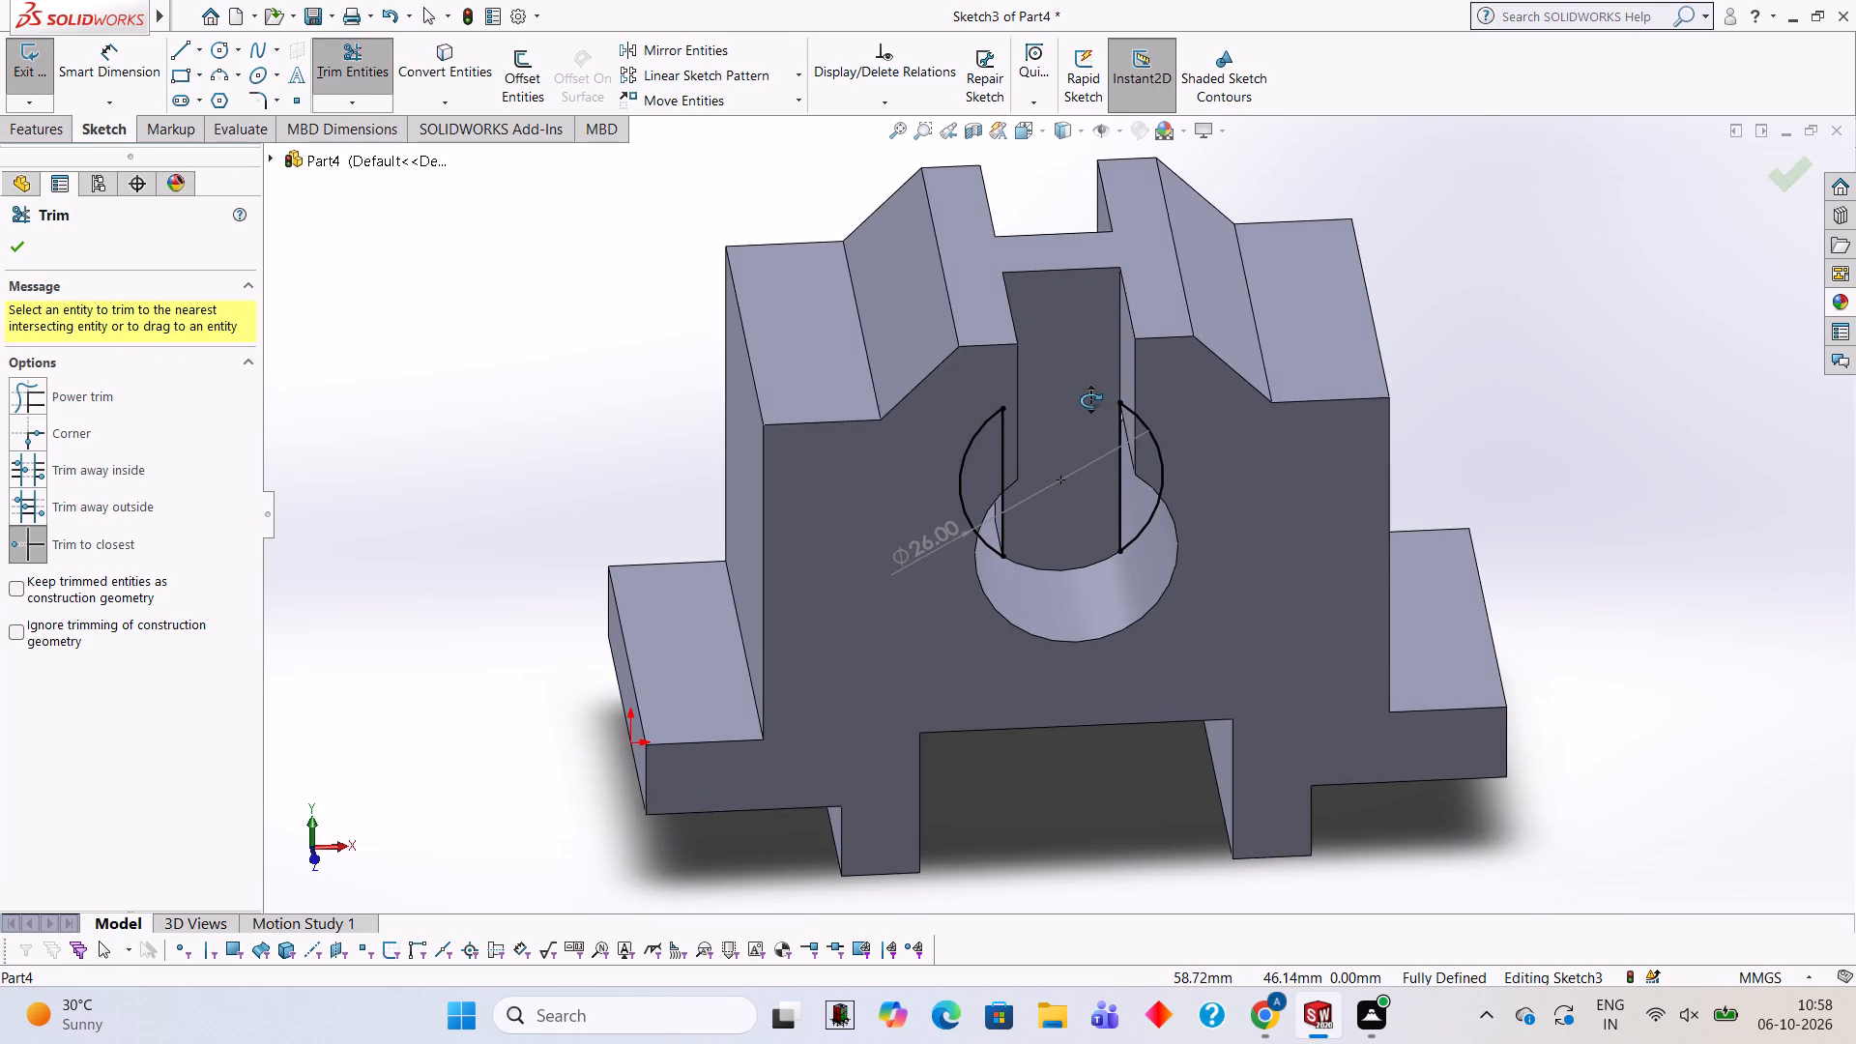
pyautogui.moveTo(1090, 400); pyautogui.dragTo(1112, 413, button='middle')
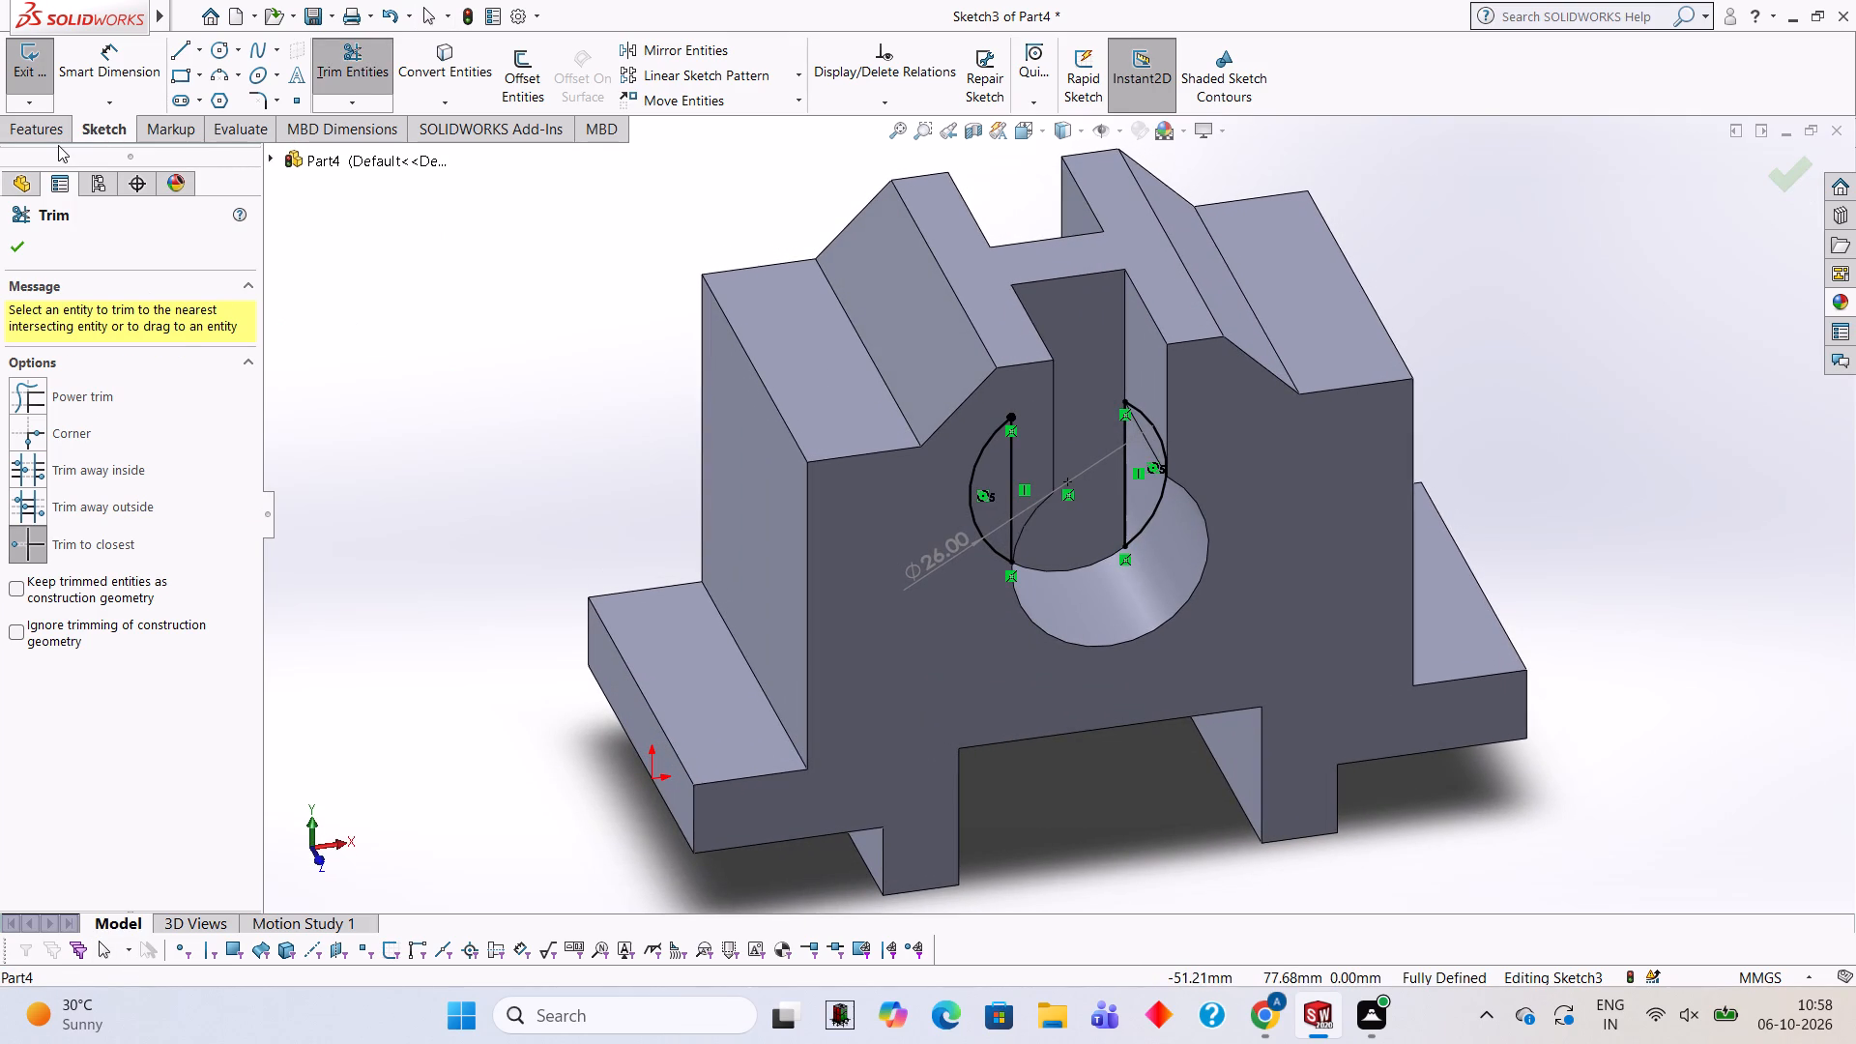
pyautogui.click(64, 143)
pyautogui.click(61, 118)
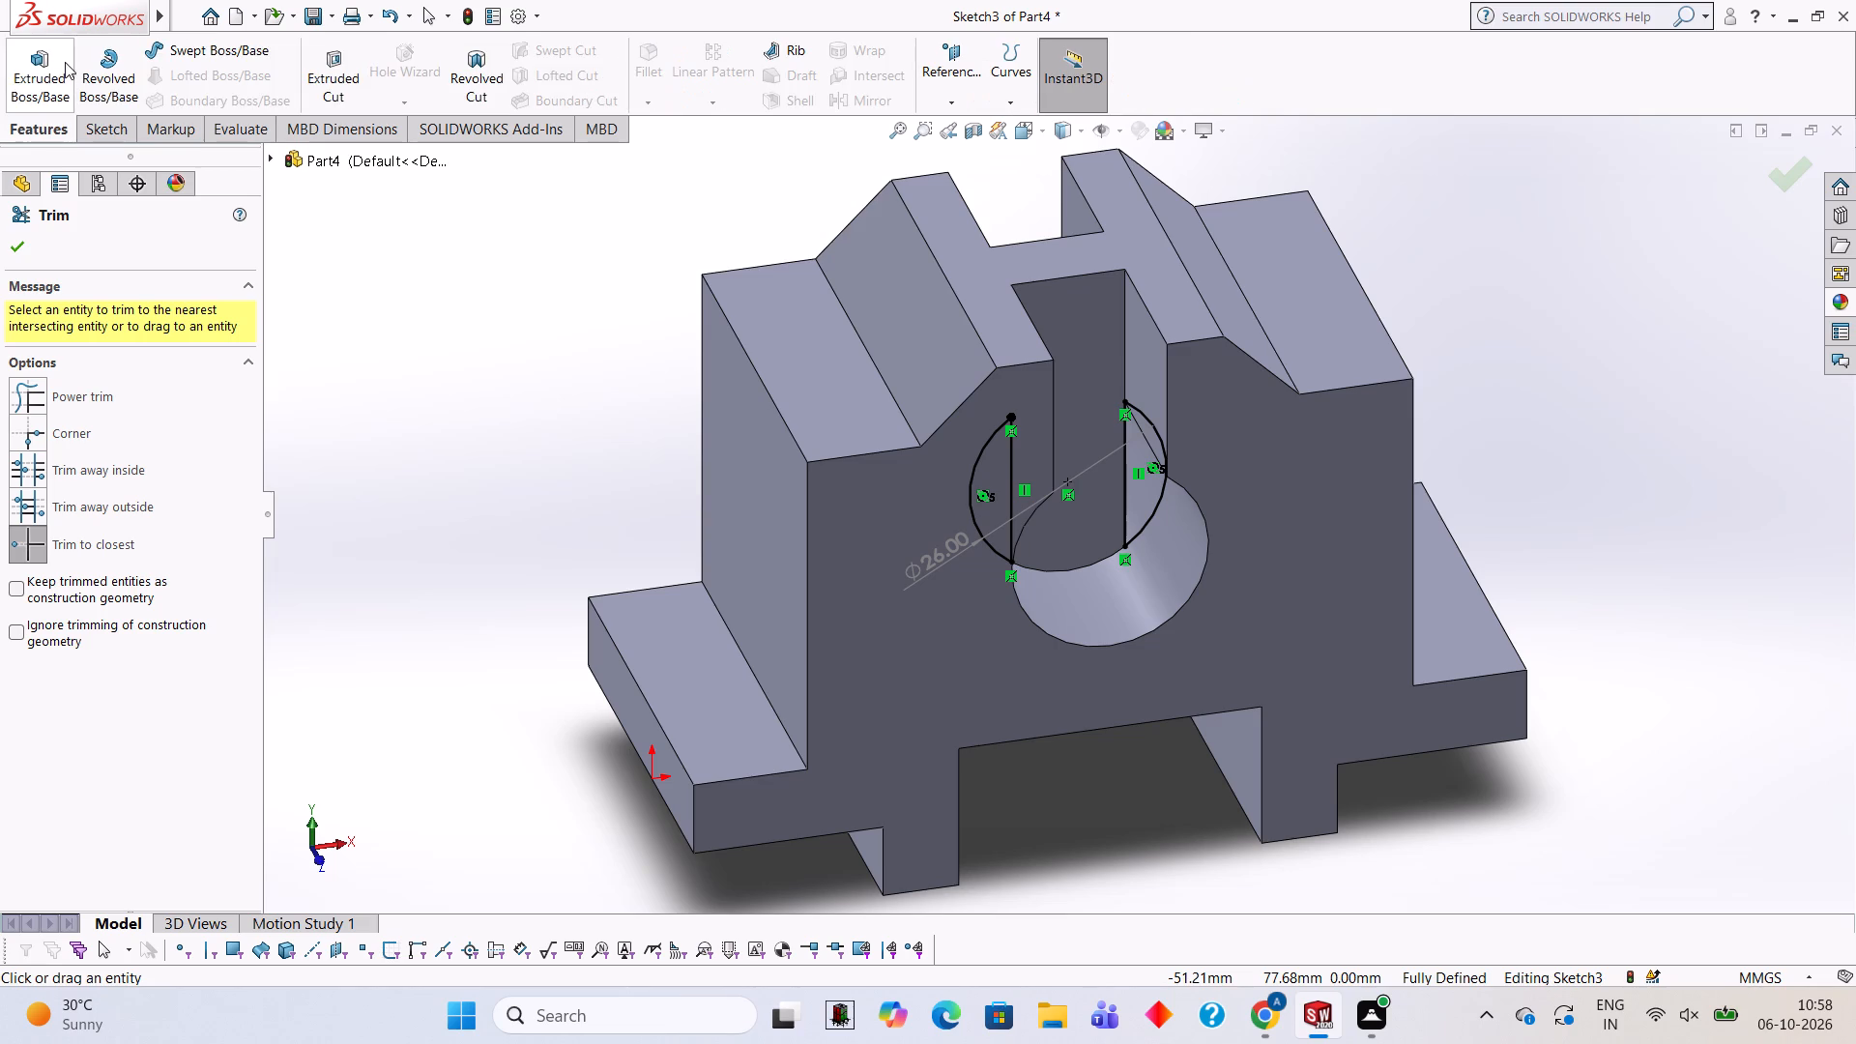
pyautogui.click(65, 62)
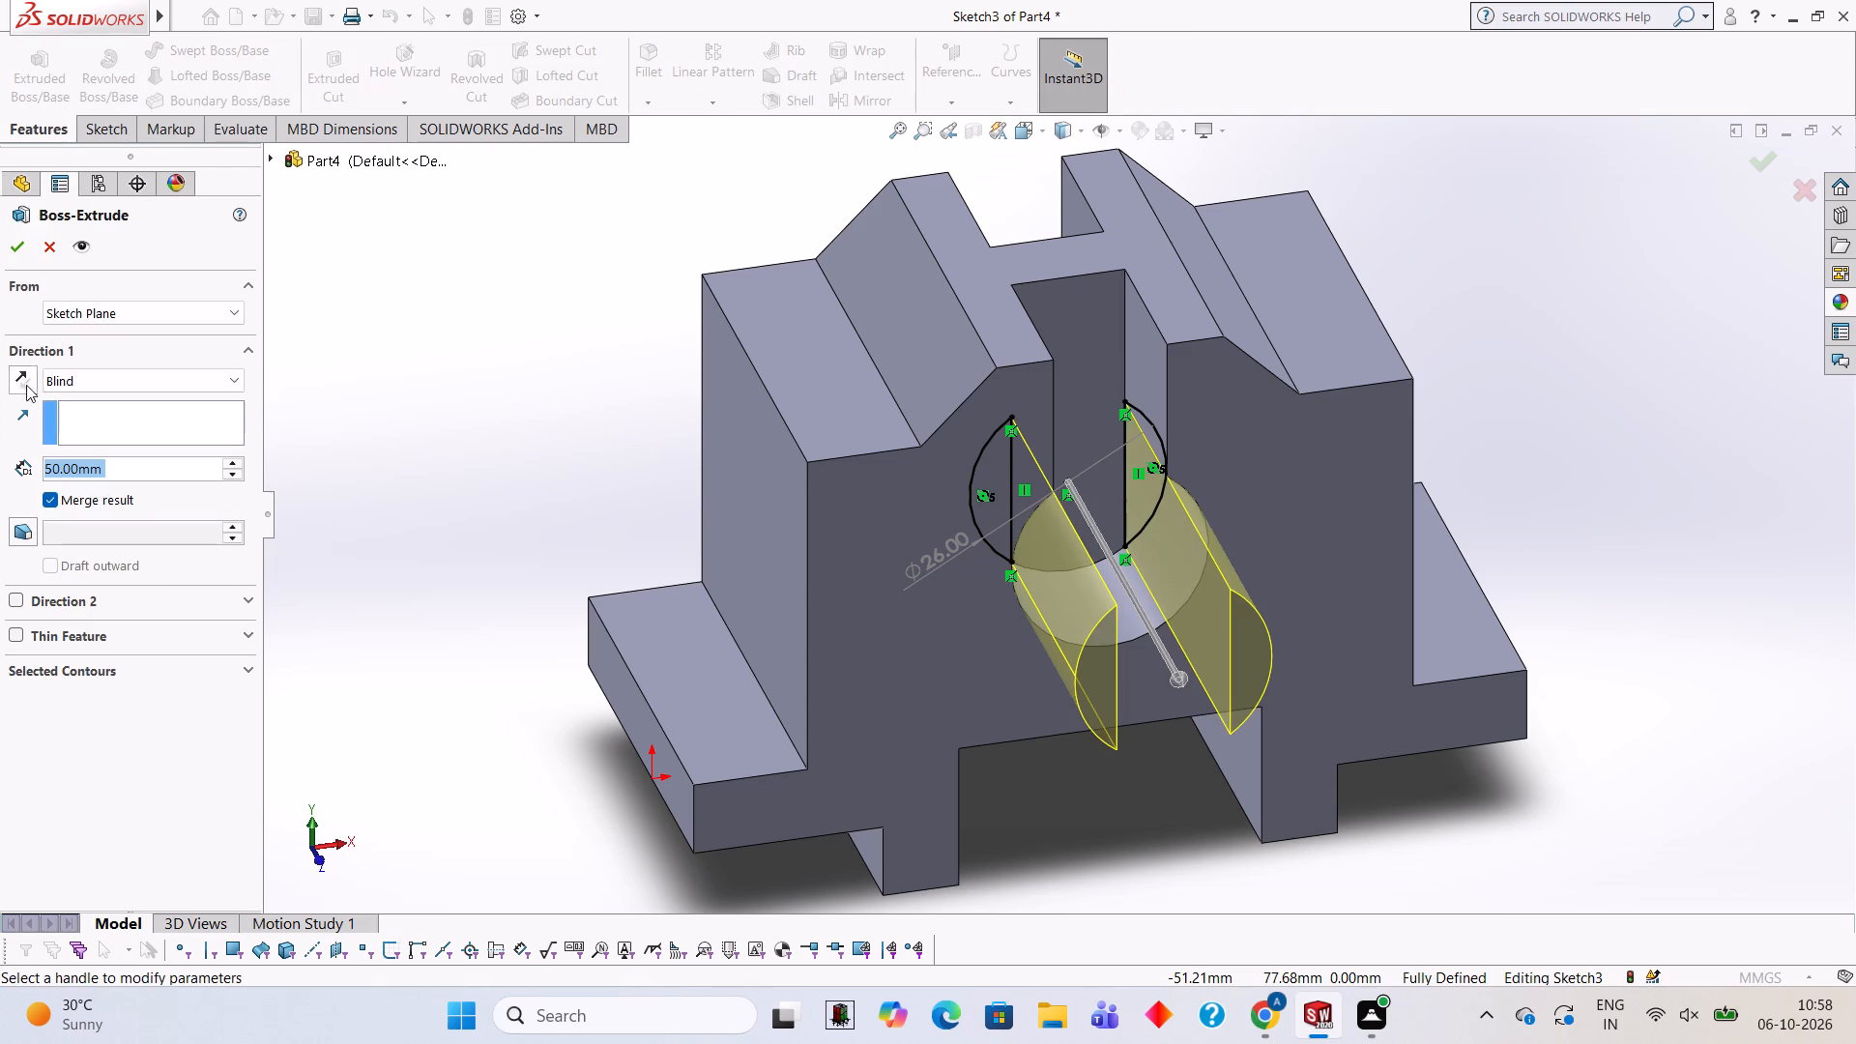
pyautogui.click(16, 383)
pyautogui.click(152, 474)
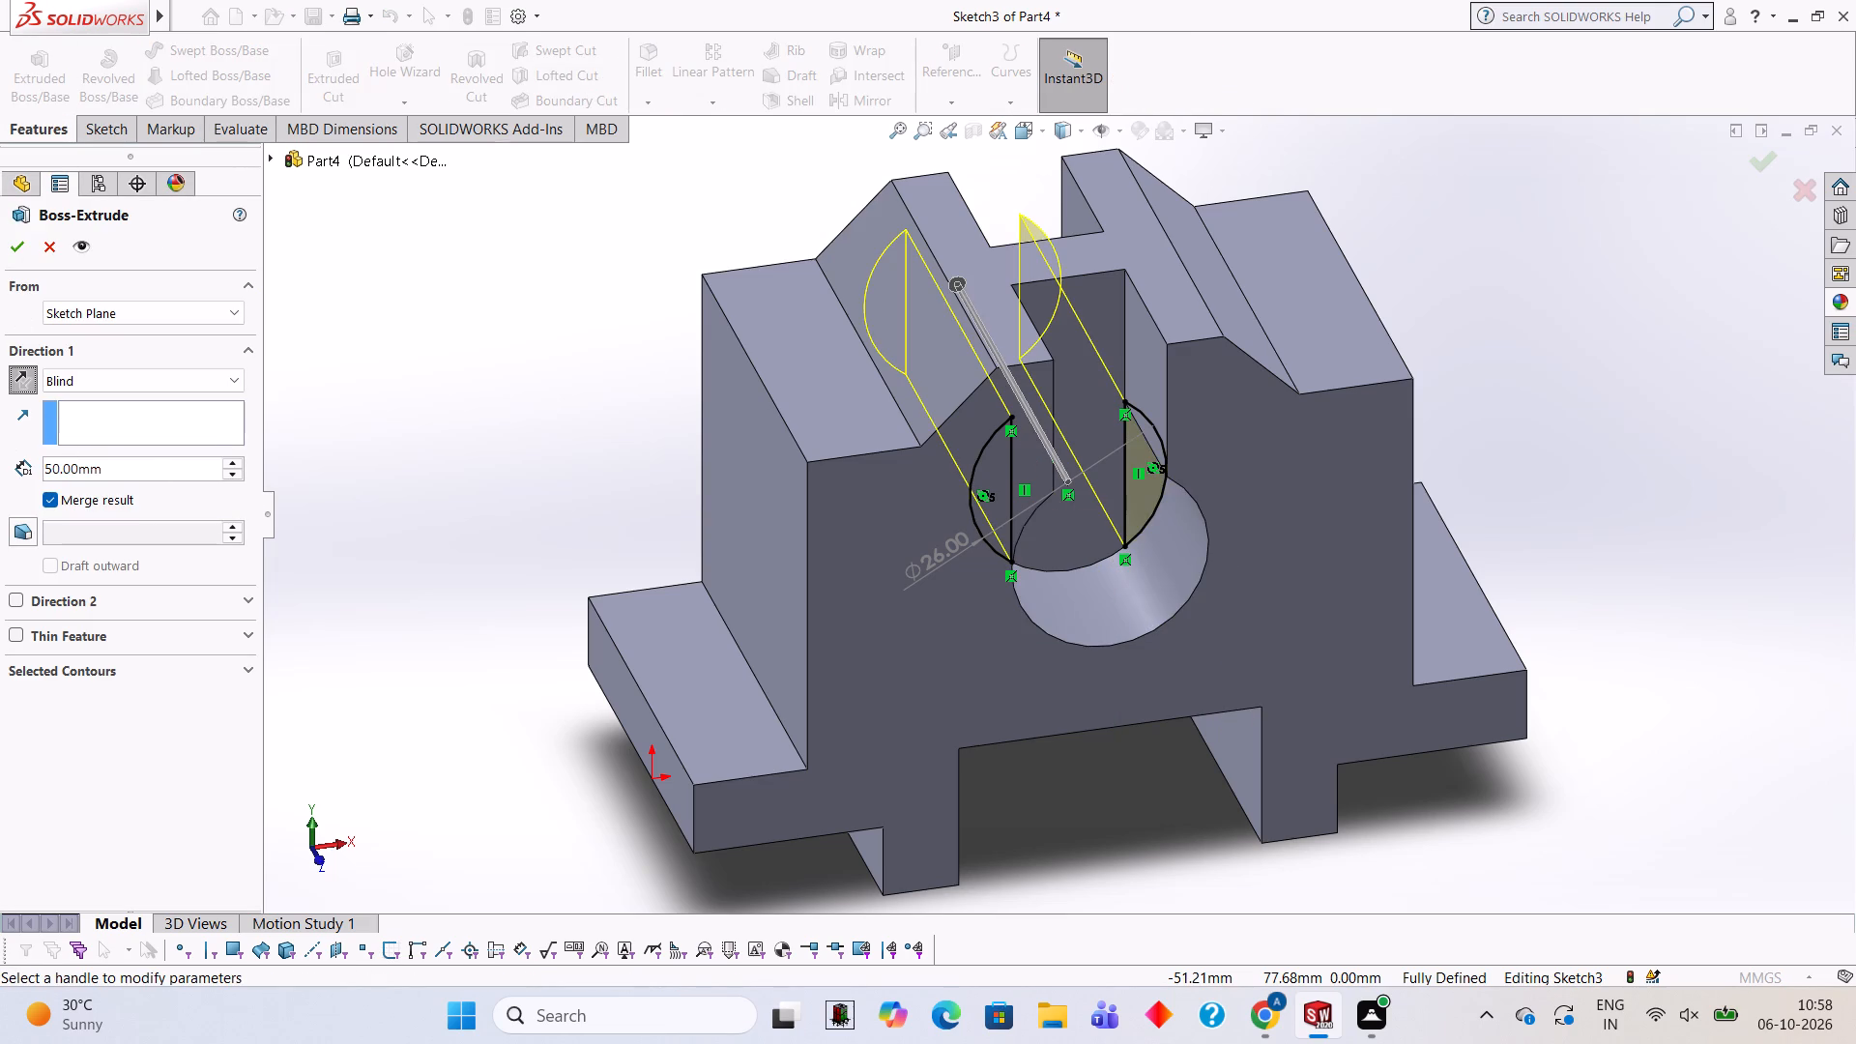
pyautogui.press('BackSpace')
pyautogui.press('BackSpace')
pyautogui.press('BackSpace')
pyautogui.press('BackSpace')
pyautogui.press('BackSpace')
pyautogui.press('BackSpace')
pyautogui.press('BackSpace')
pyautogui.press('BackSpace')
pyautogui.press('BackSpace')
pyautogui.press('BackSpace')
pyautogui.press('BackSpace')
pyautogui.press('BackSpace')
pyautogui.press('BackSpace')
pyautogui.press('BackSpace')
pyautogui.press('BackSpace')
pyautogui.press('BackSpace')
pyautogui.press('BackSpace')
pyautogui.press('BackSpace')
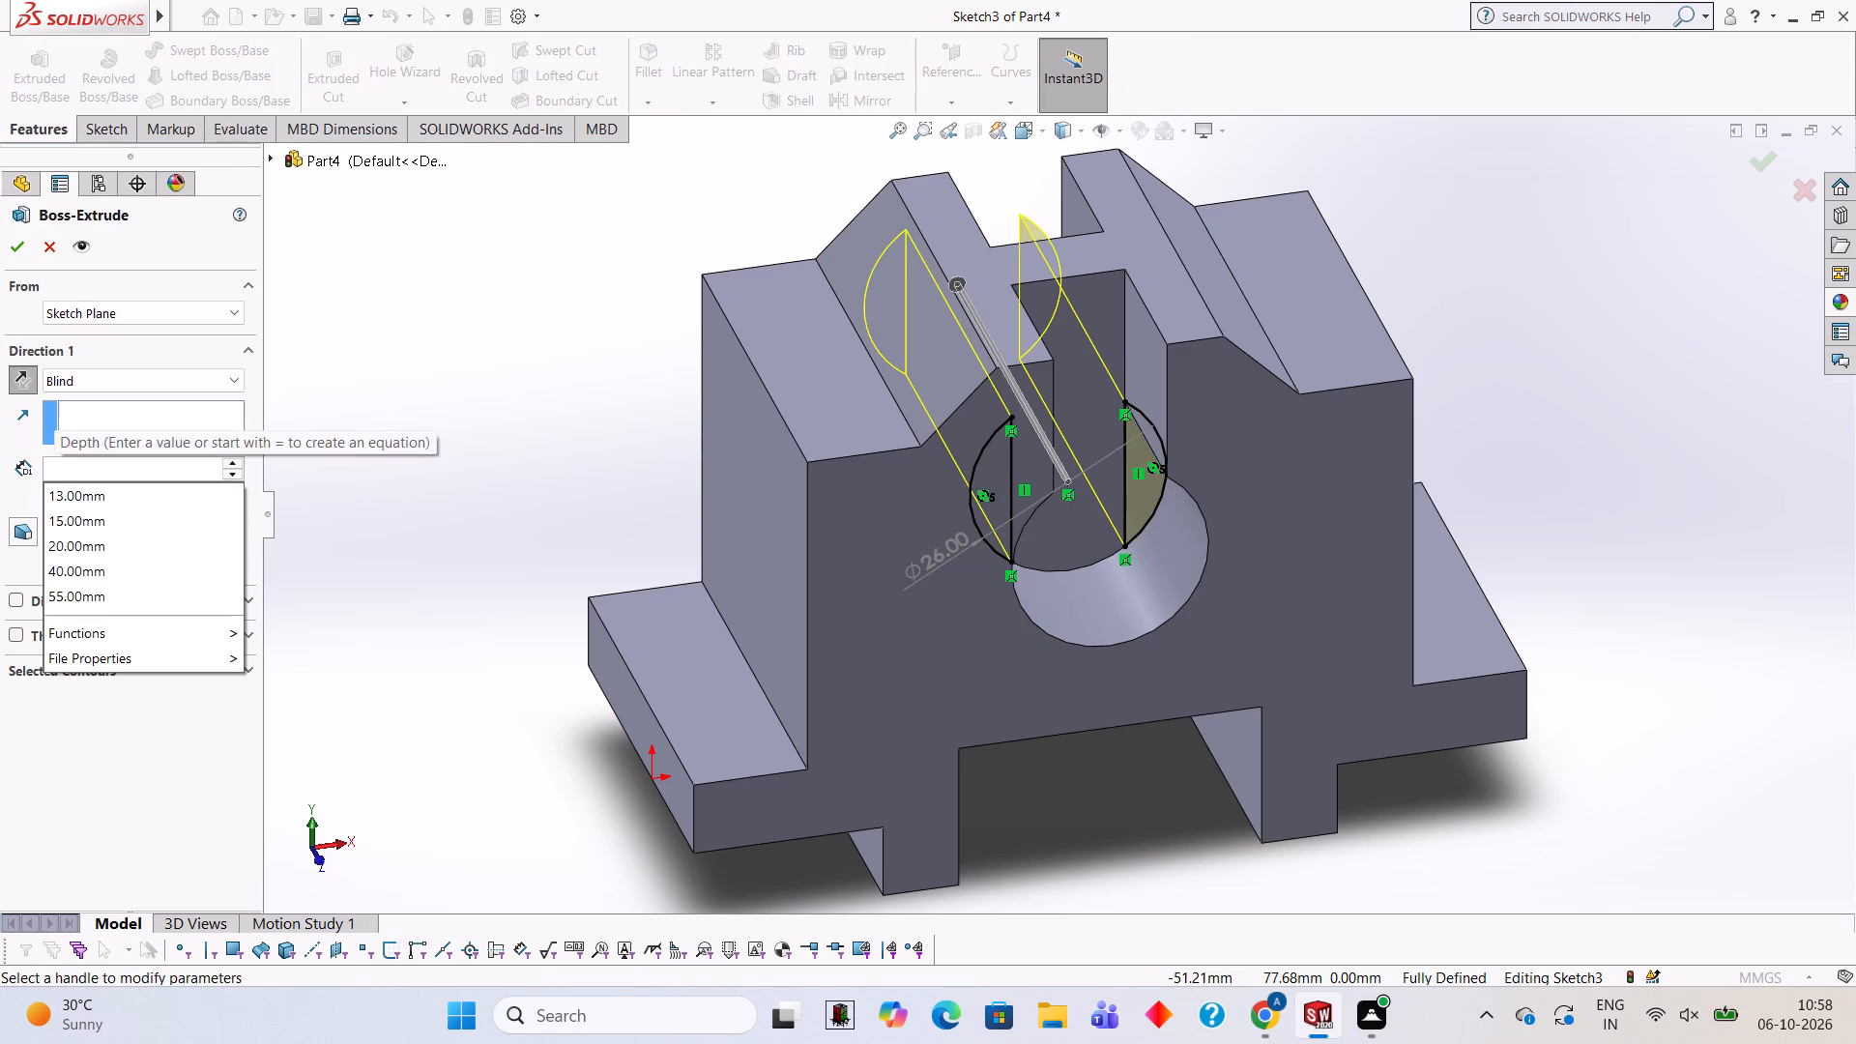
pyautogui.write('10')
pyautogui.press('Return')
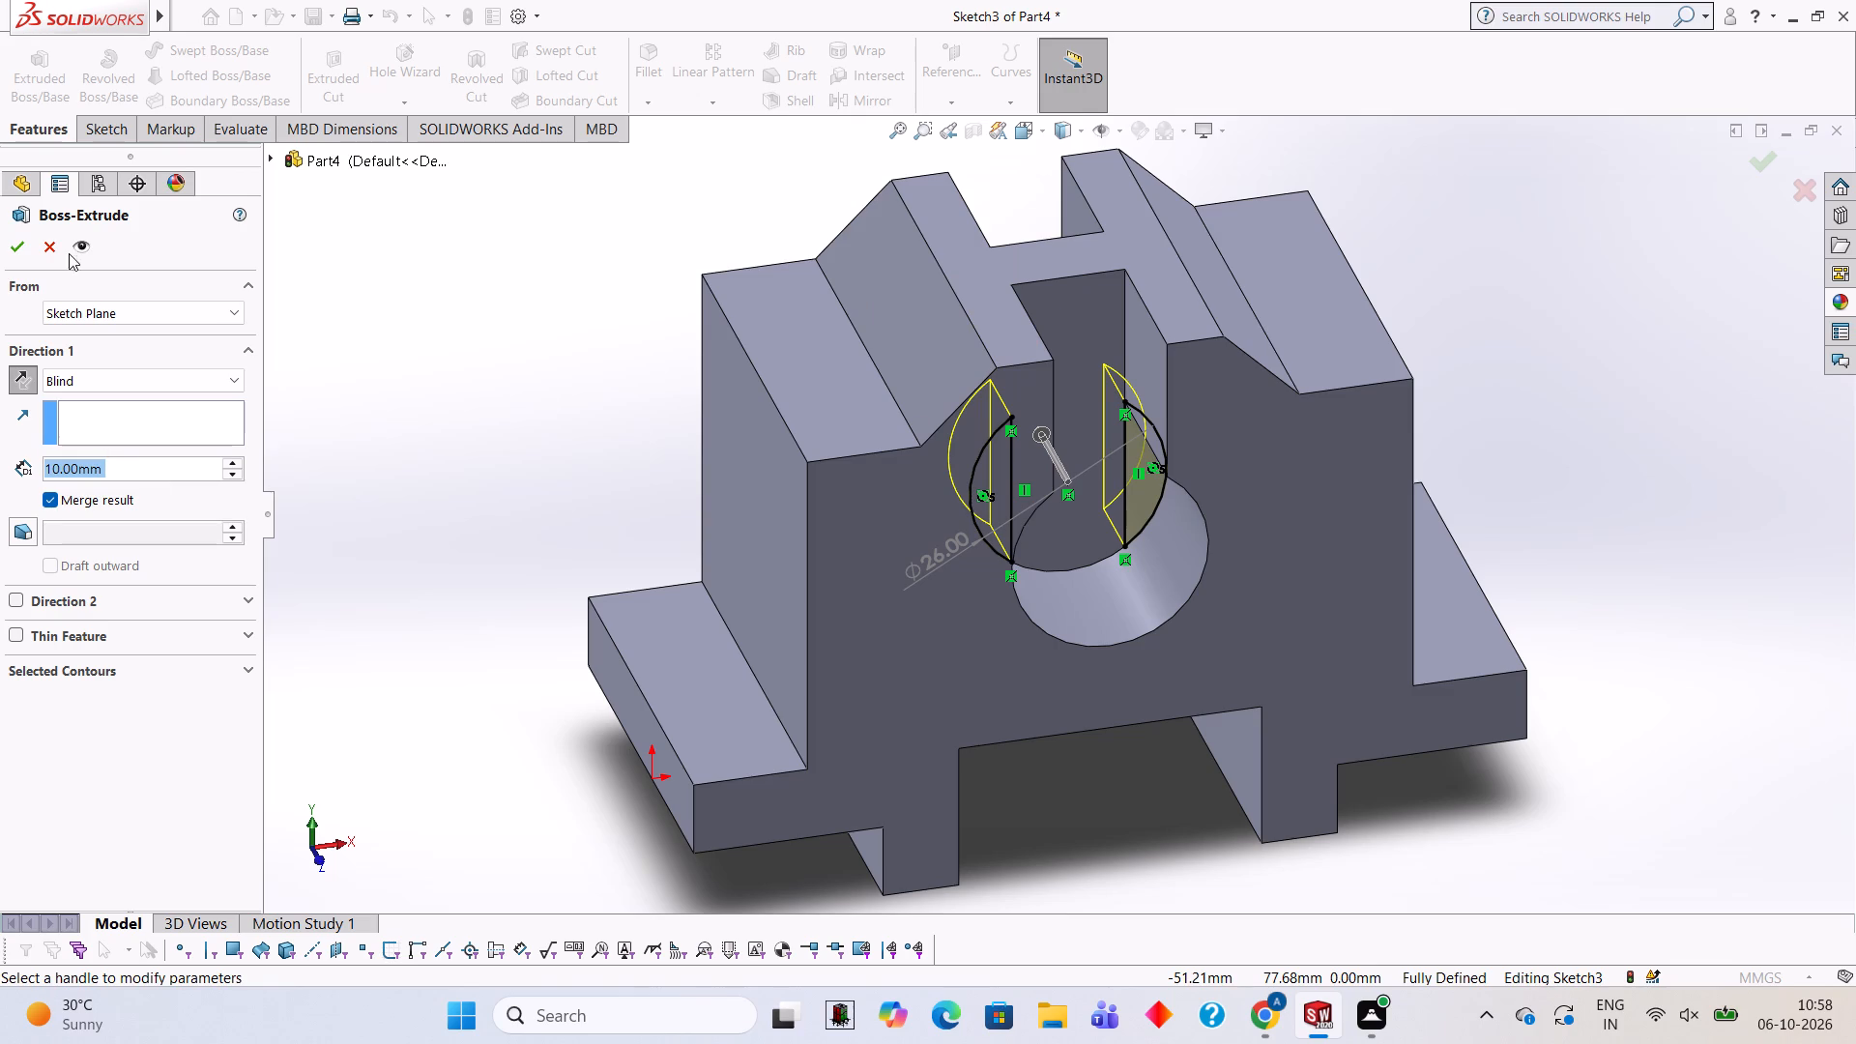
pyautogui.click(21, 241)
pyautogui.click(643, 411)
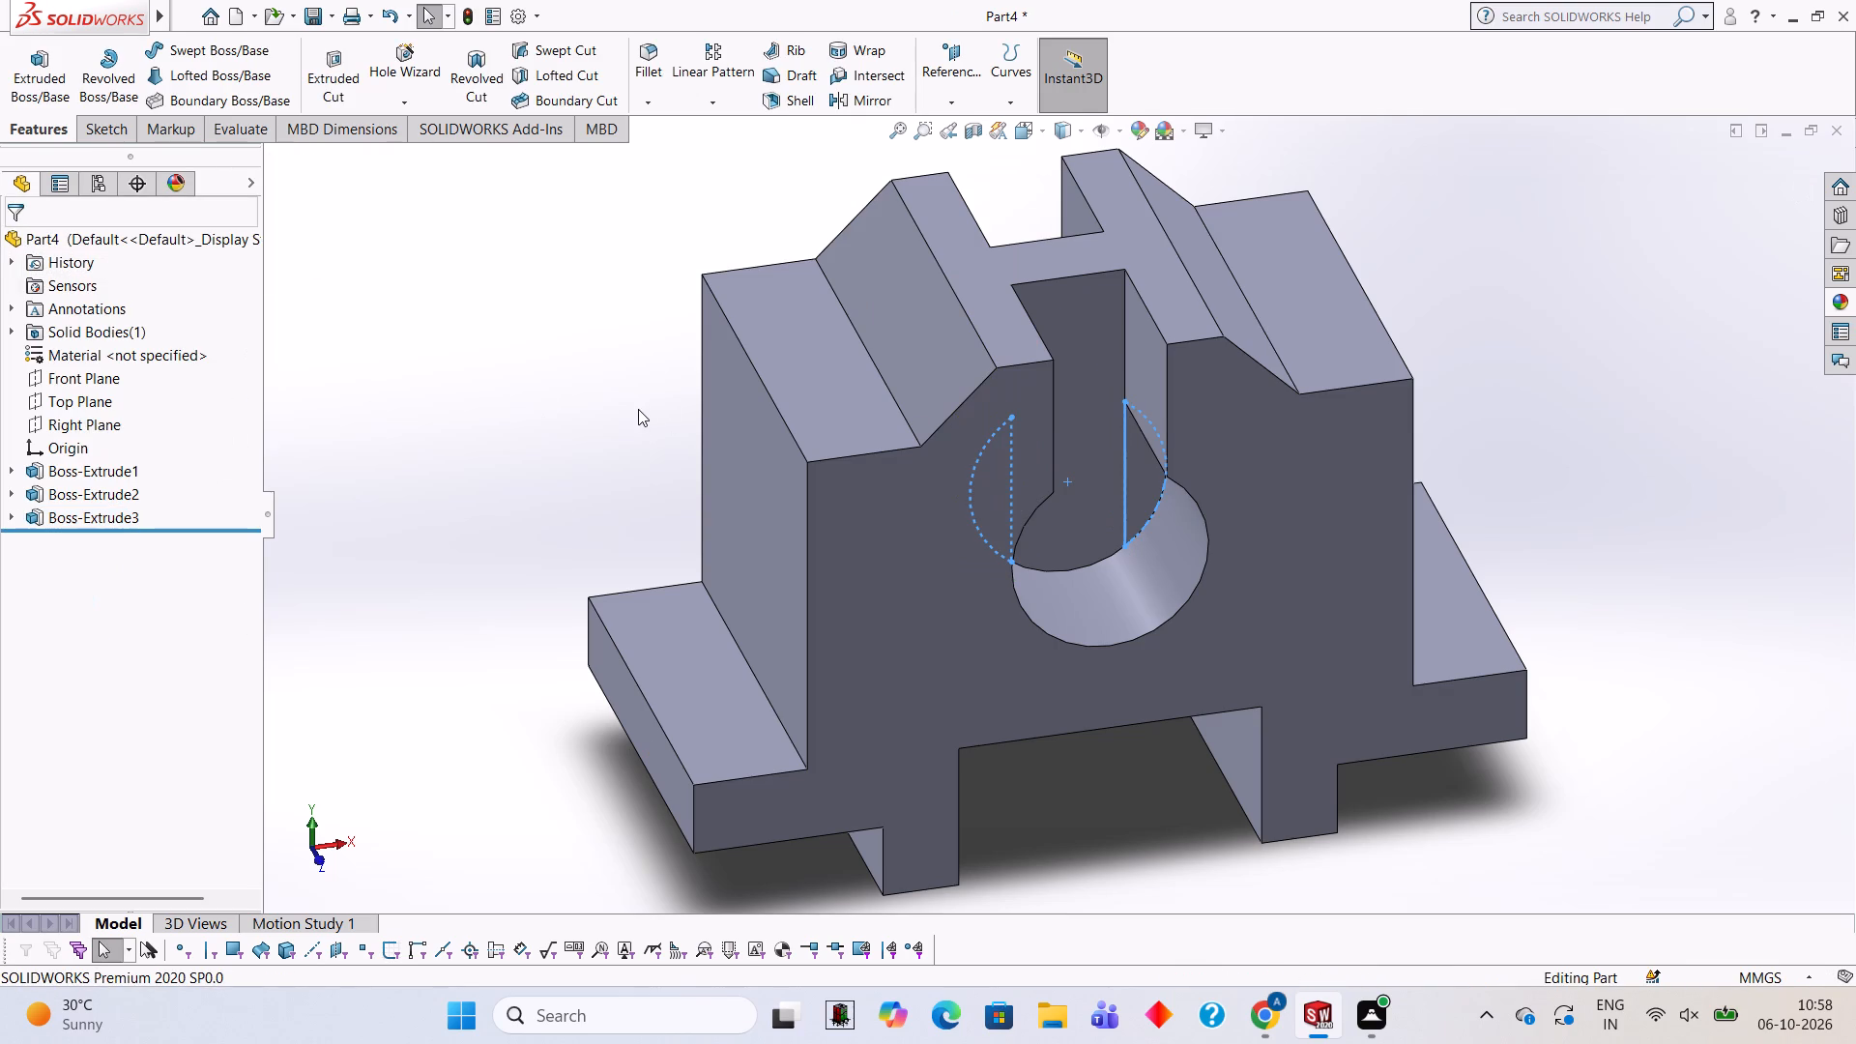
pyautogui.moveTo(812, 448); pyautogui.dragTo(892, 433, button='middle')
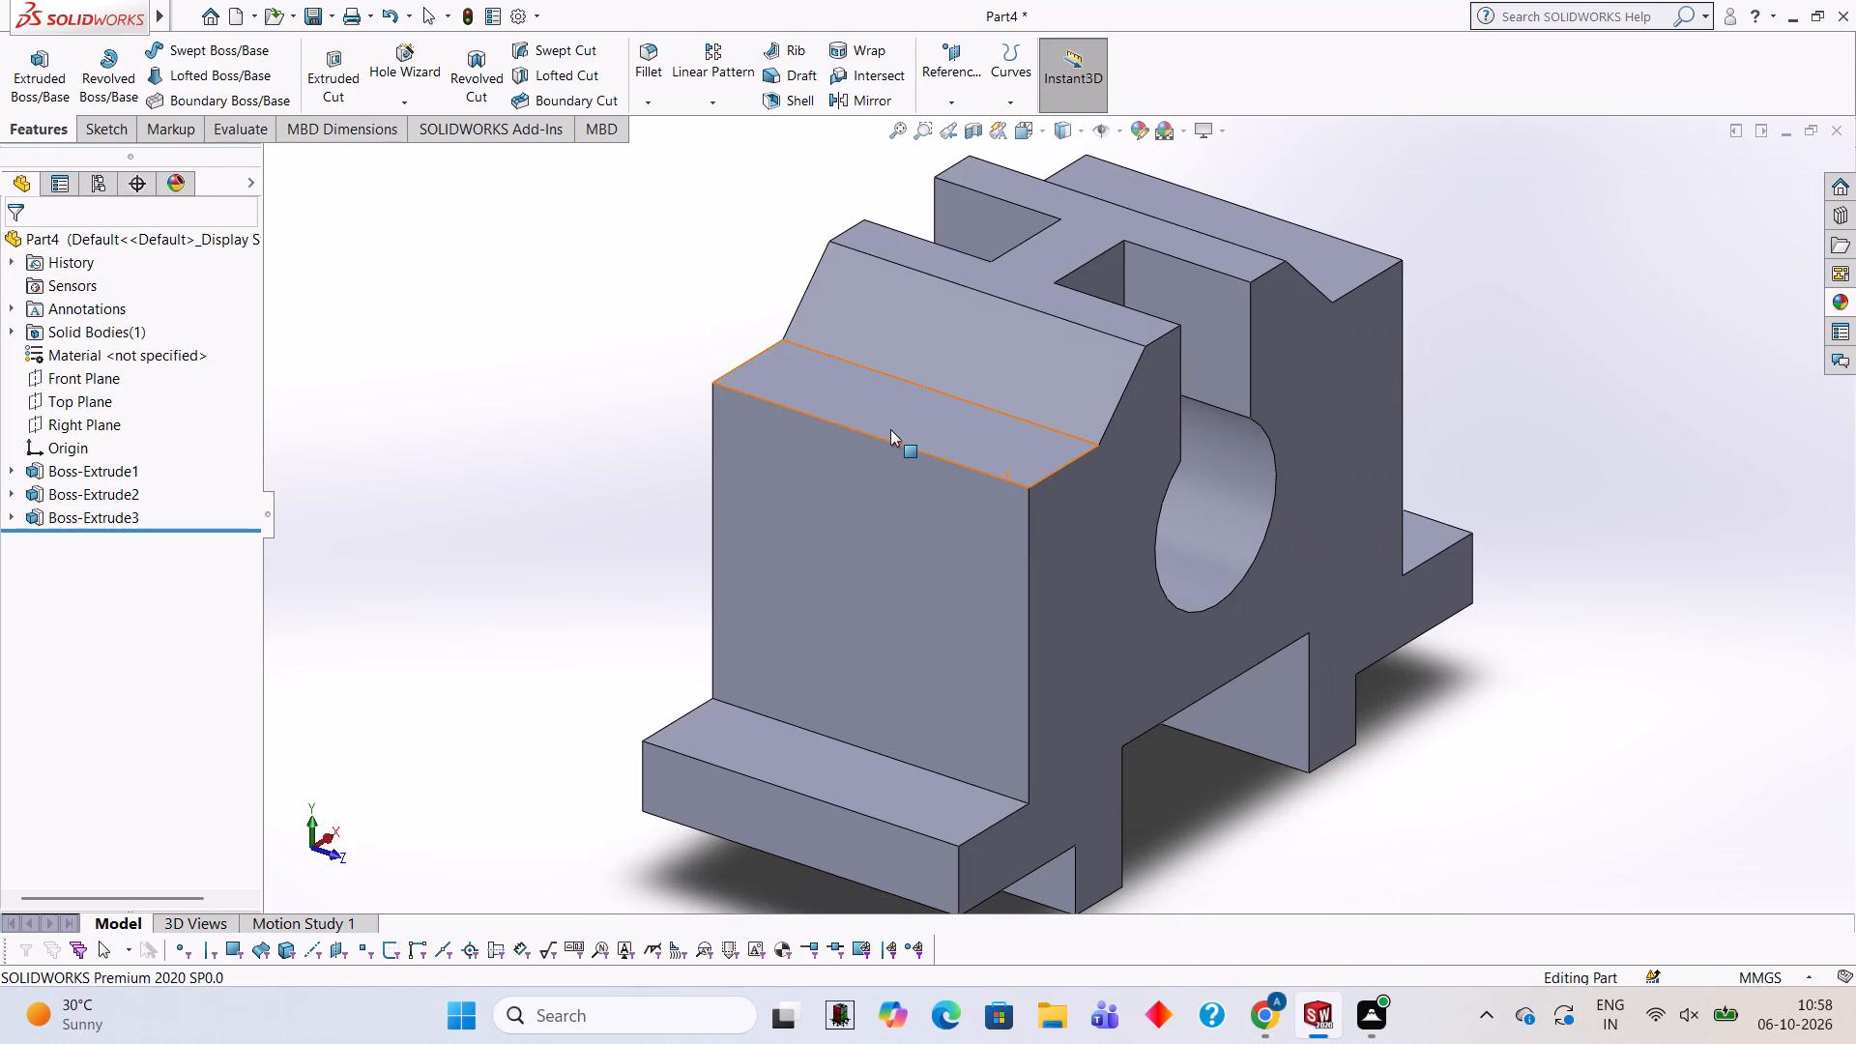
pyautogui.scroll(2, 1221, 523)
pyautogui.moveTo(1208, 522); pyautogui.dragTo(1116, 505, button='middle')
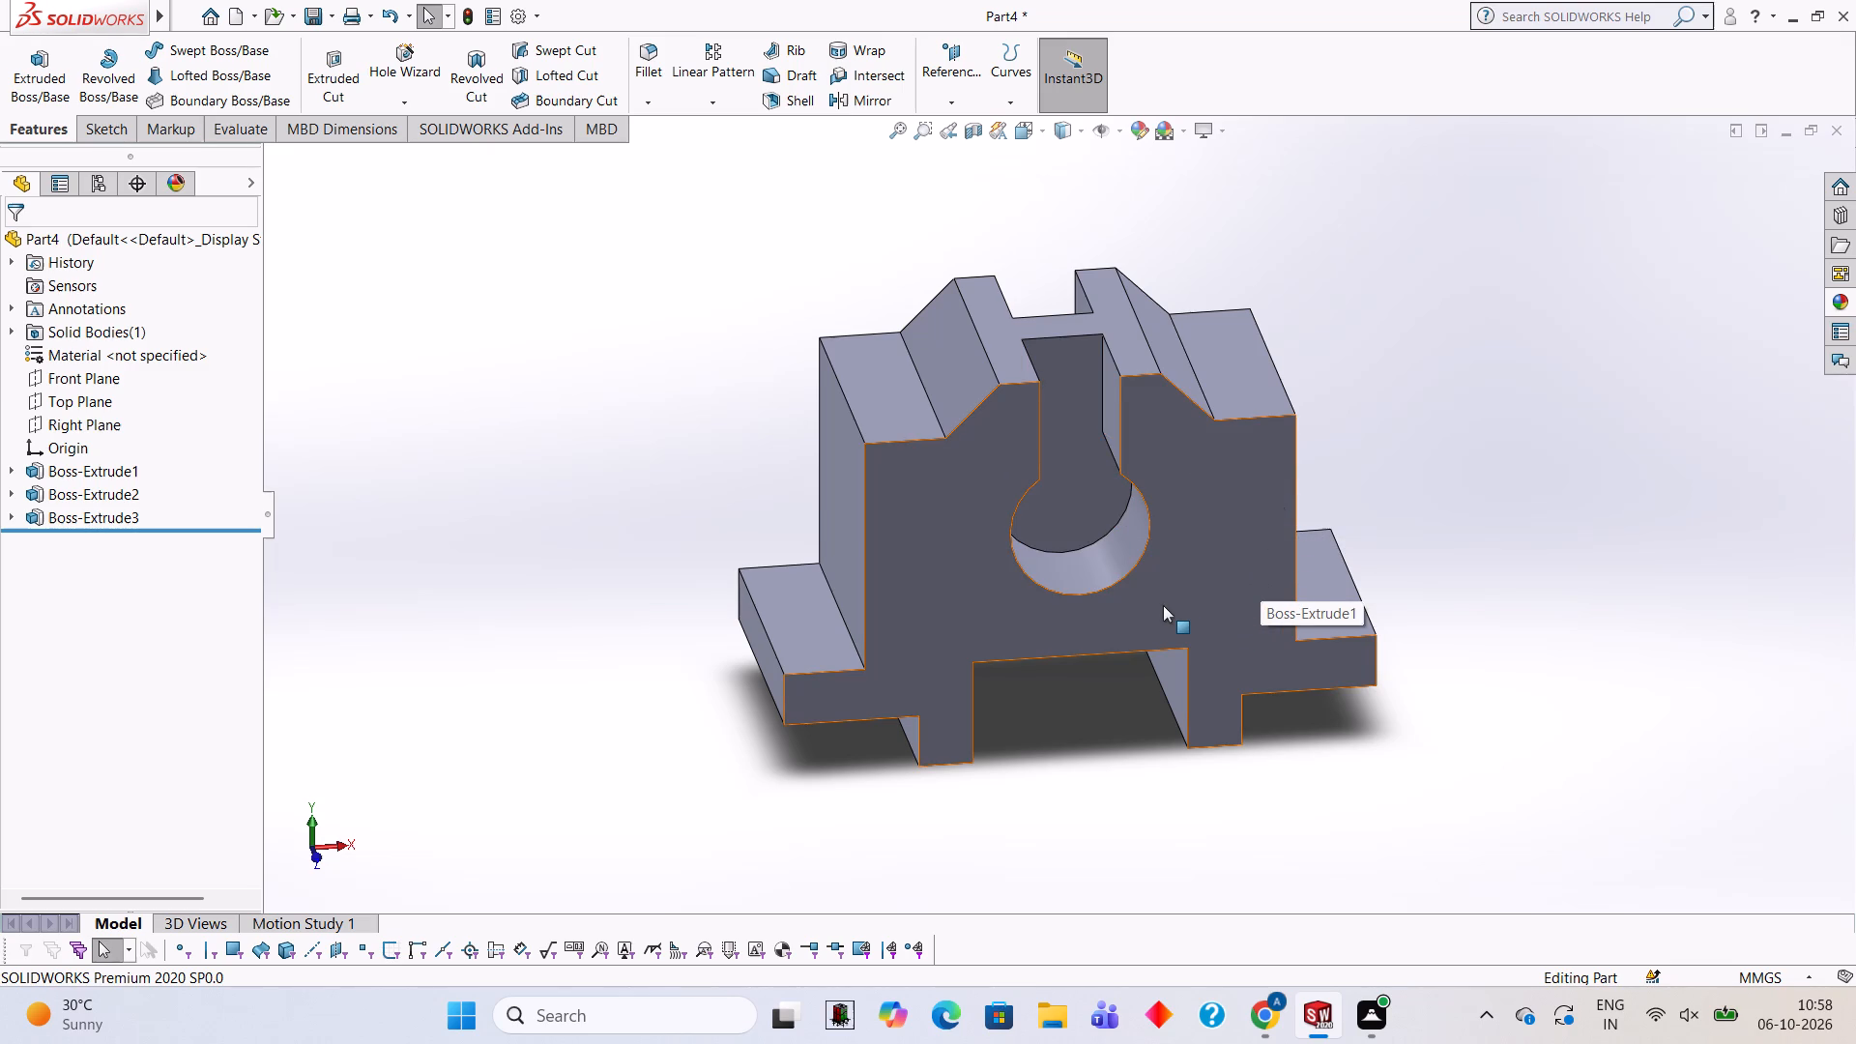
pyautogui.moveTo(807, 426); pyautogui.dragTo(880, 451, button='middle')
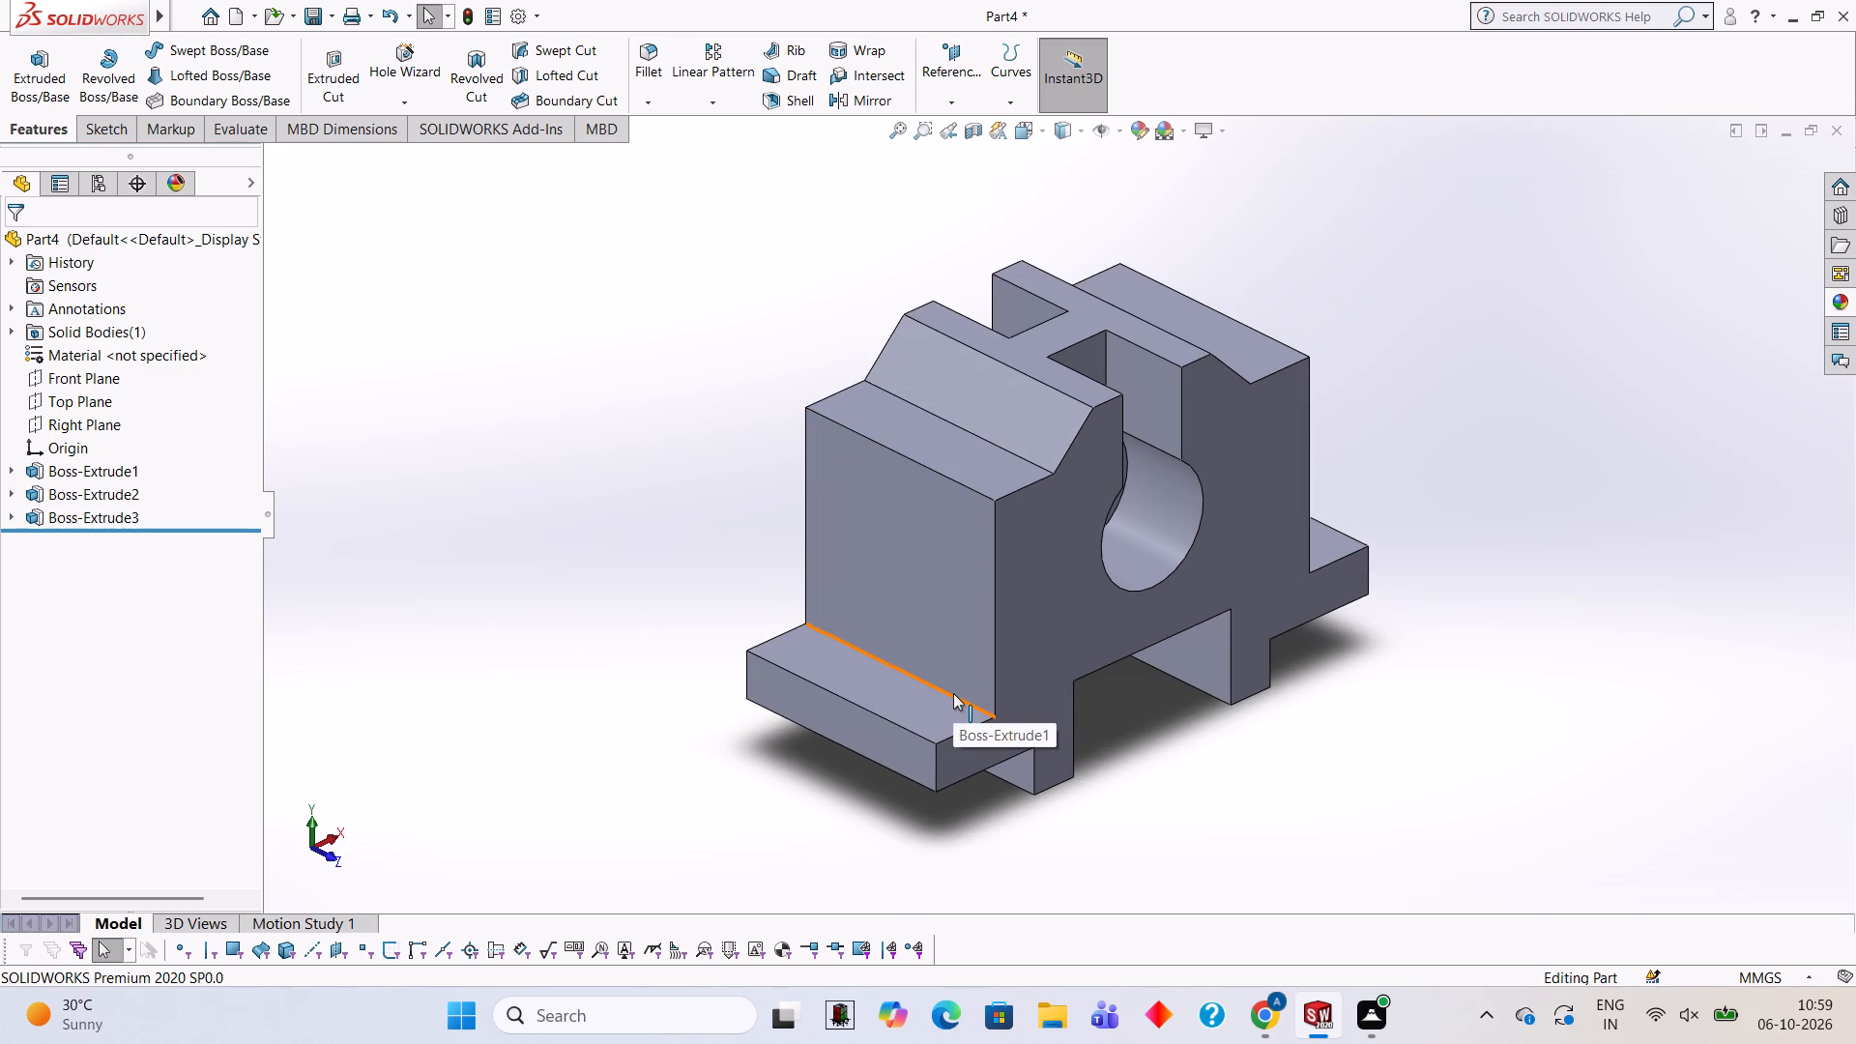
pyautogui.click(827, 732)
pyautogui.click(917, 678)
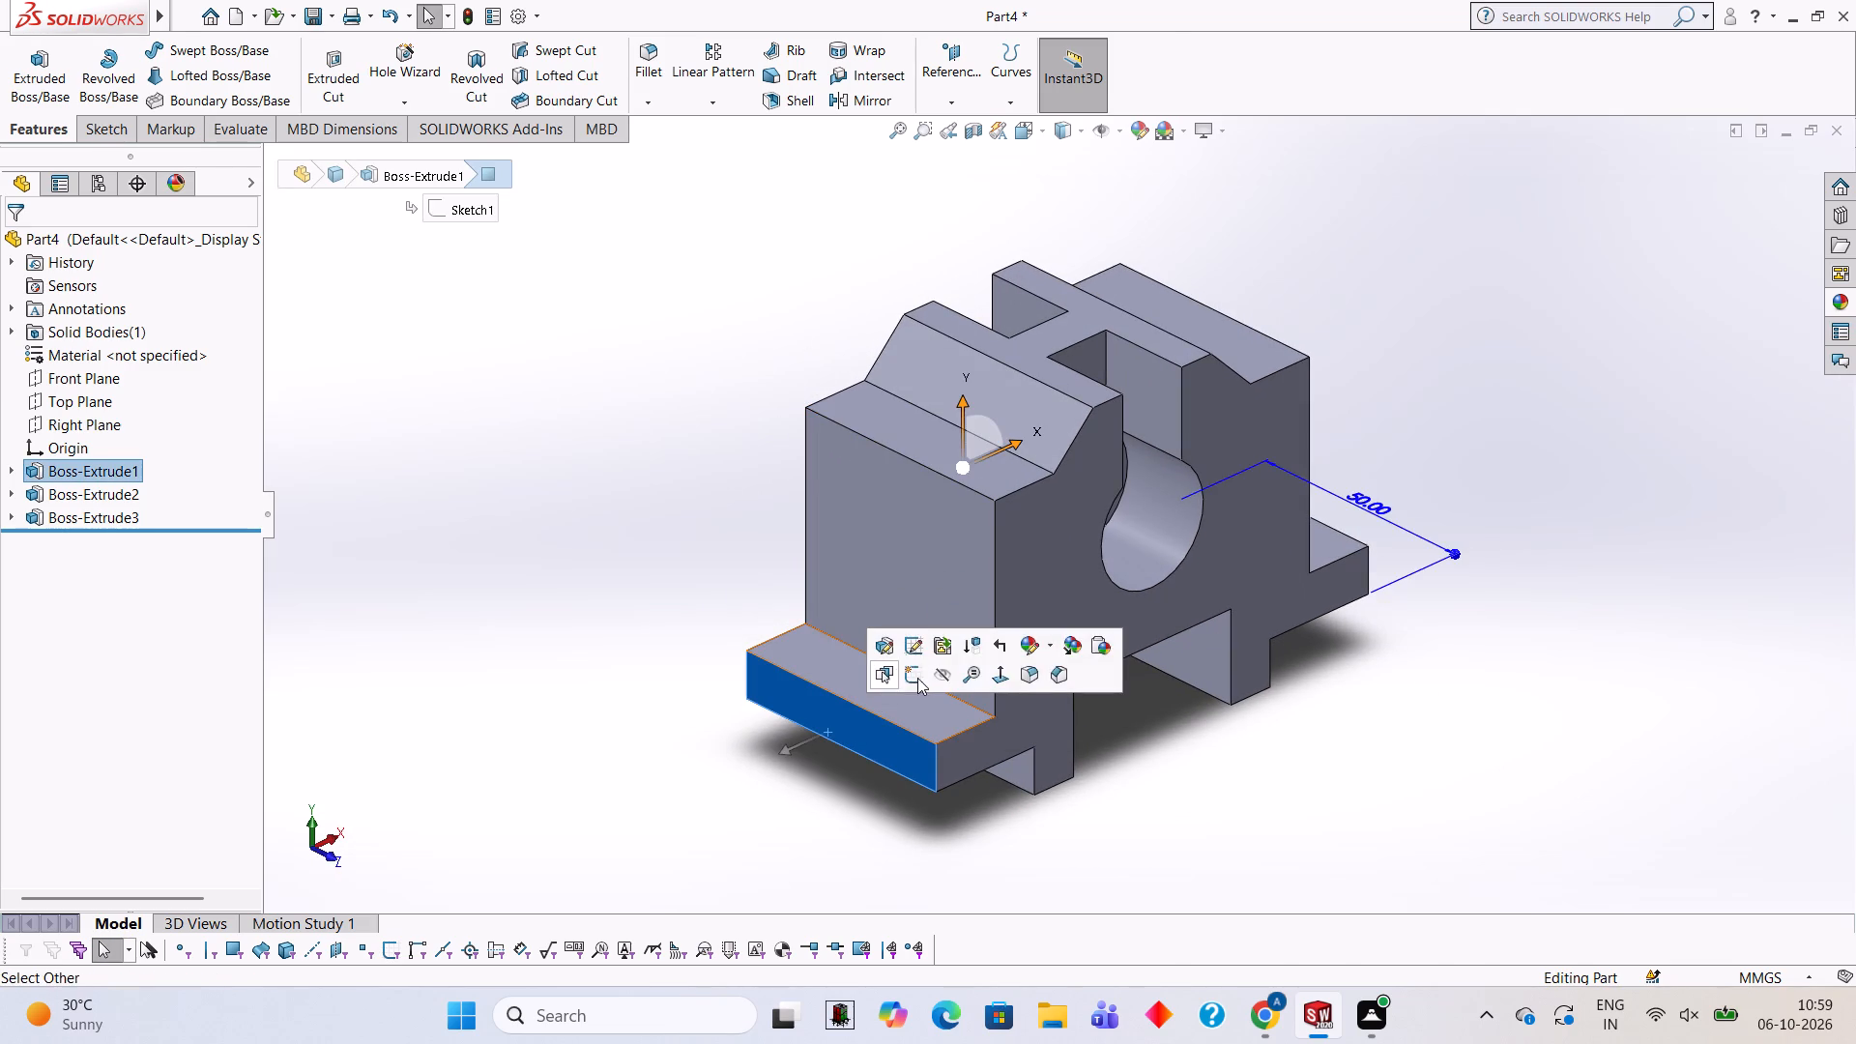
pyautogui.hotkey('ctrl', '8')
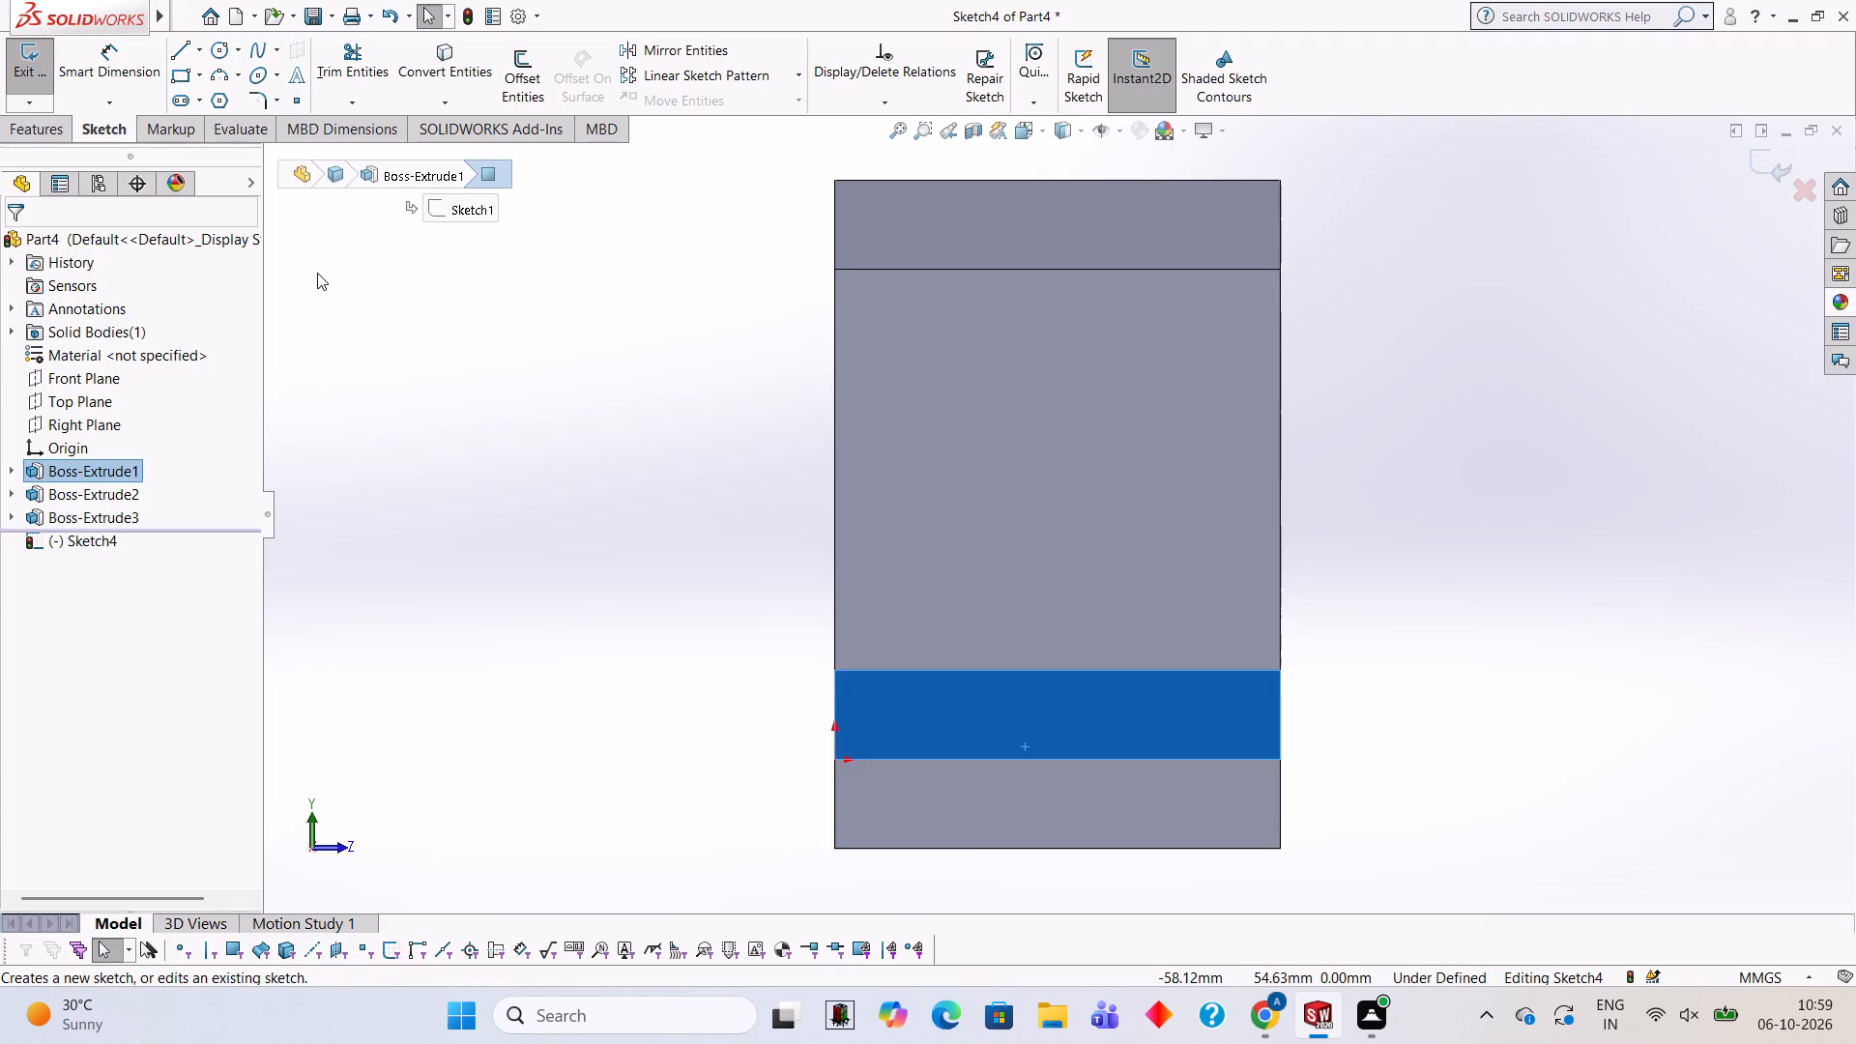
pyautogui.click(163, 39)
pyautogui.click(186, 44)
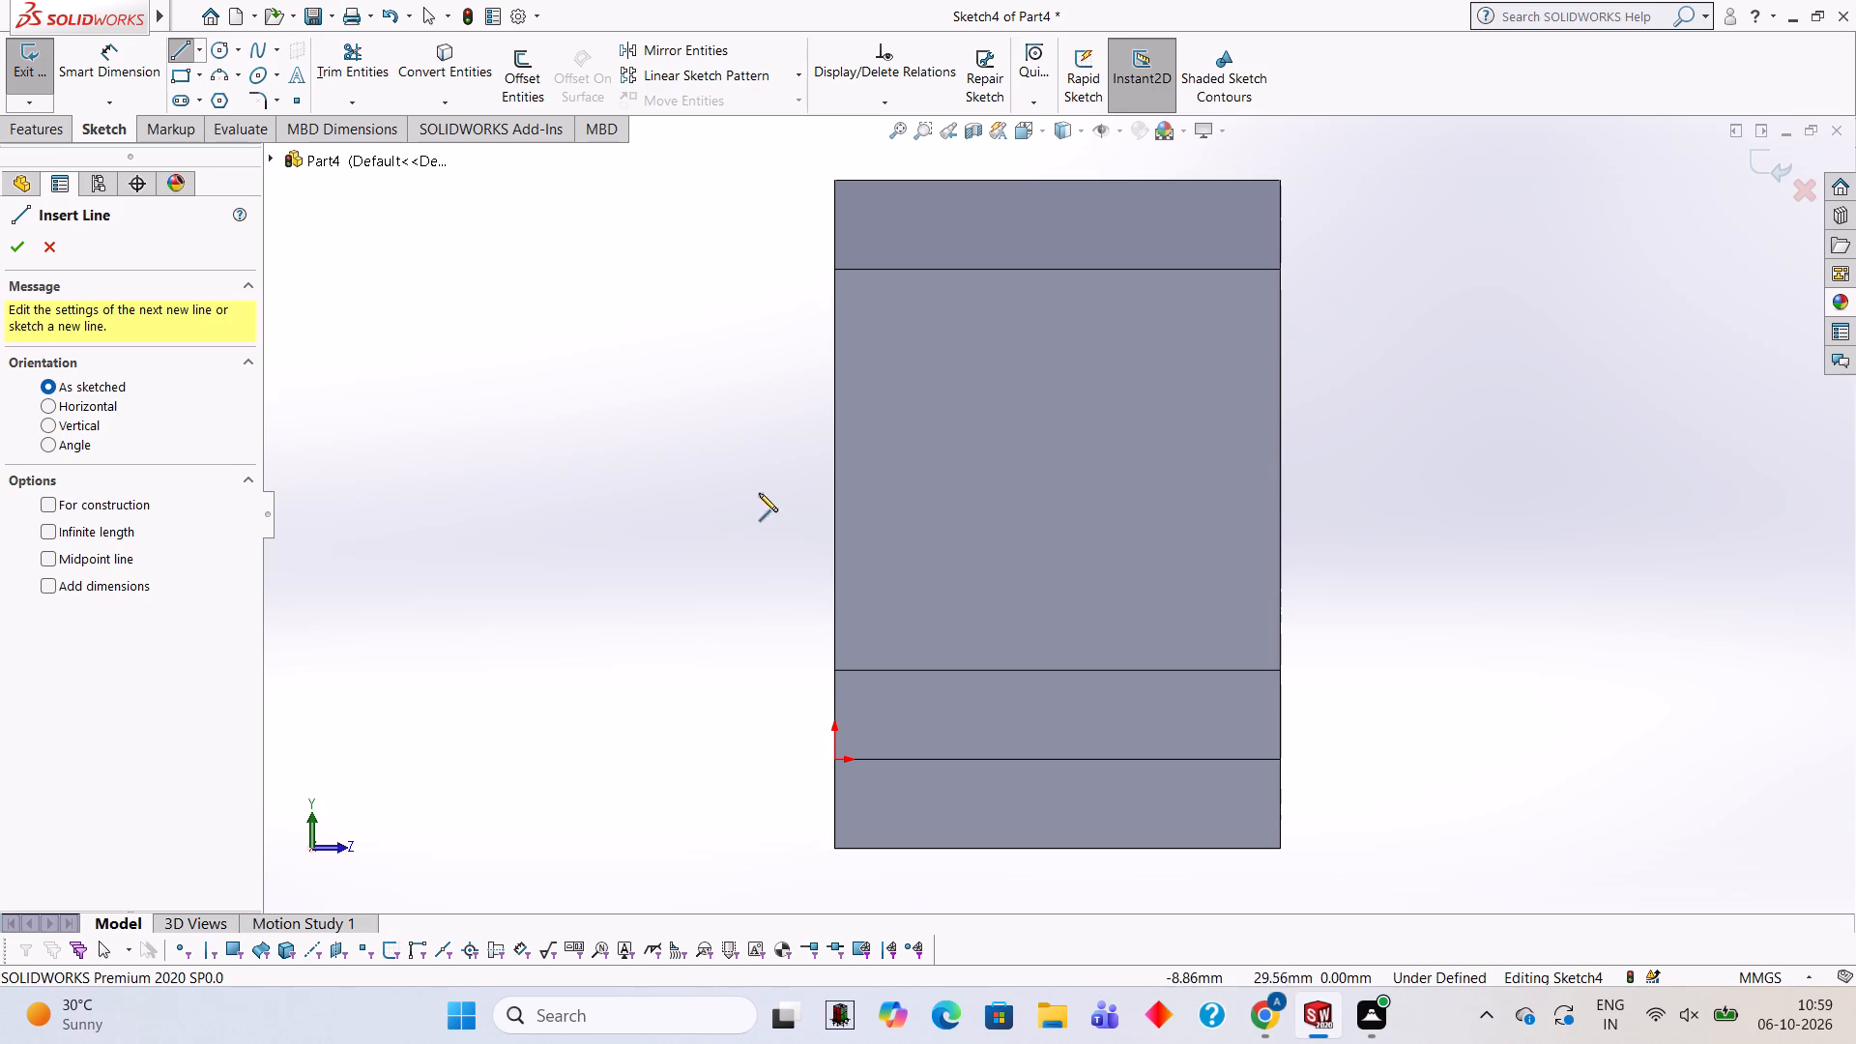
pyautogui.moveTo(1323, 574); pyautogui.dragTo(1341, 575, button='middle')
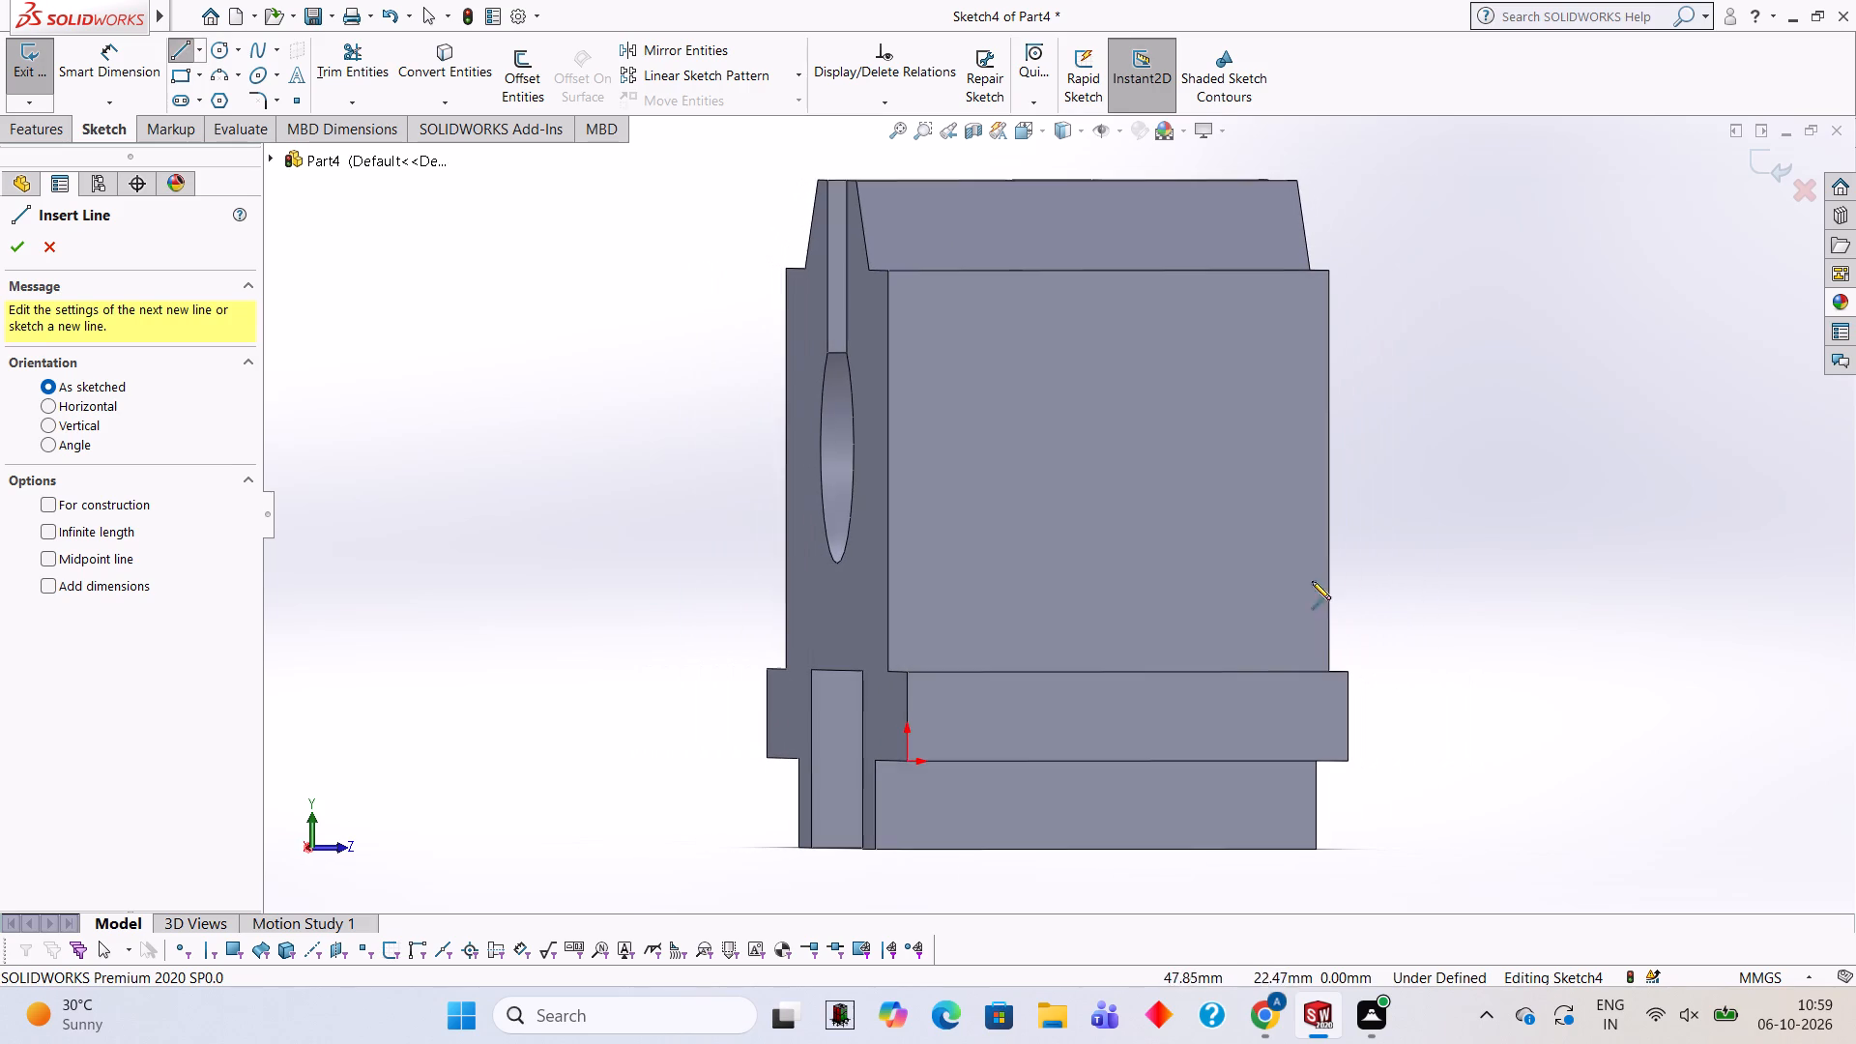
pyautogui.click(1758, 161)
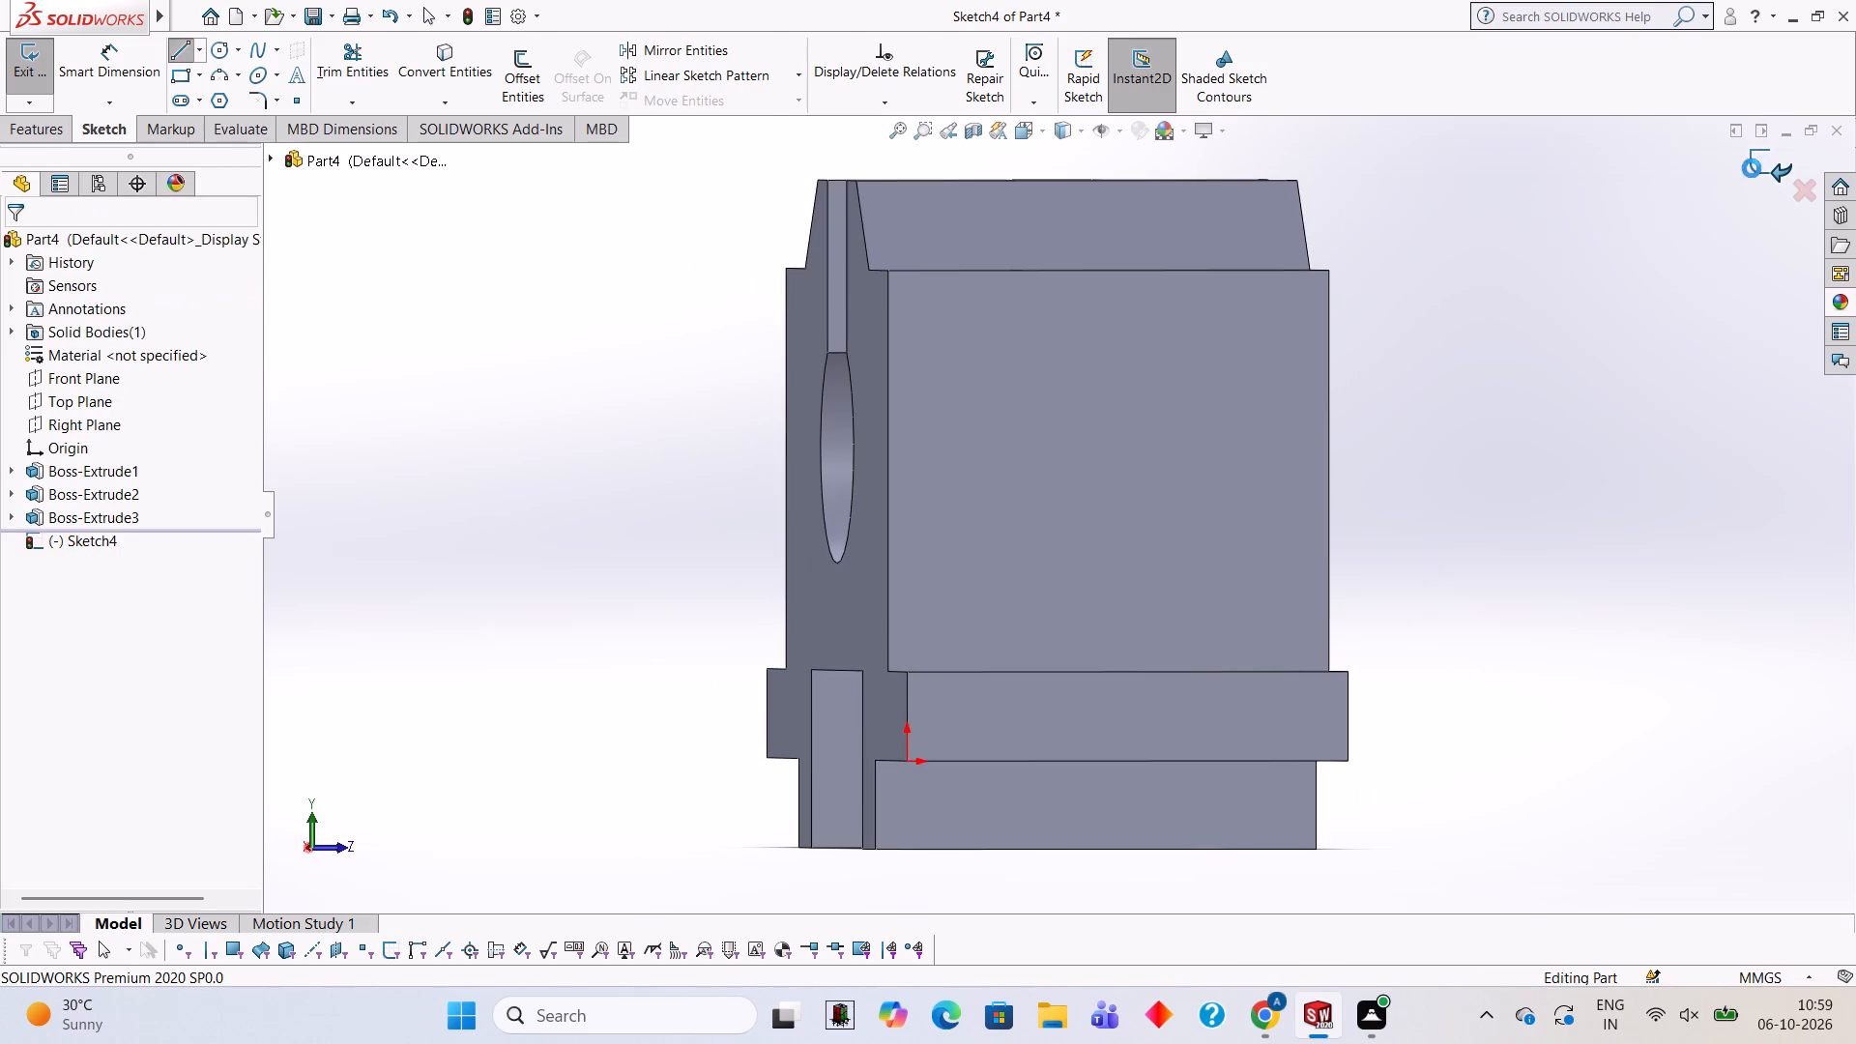
# On the outer end face of the base flange, sketch a 30 mm by 10 mm rectangle of lines spanning the face's height, centred on its upper edge's midpoint.
pyautogui.click(1185, 727)
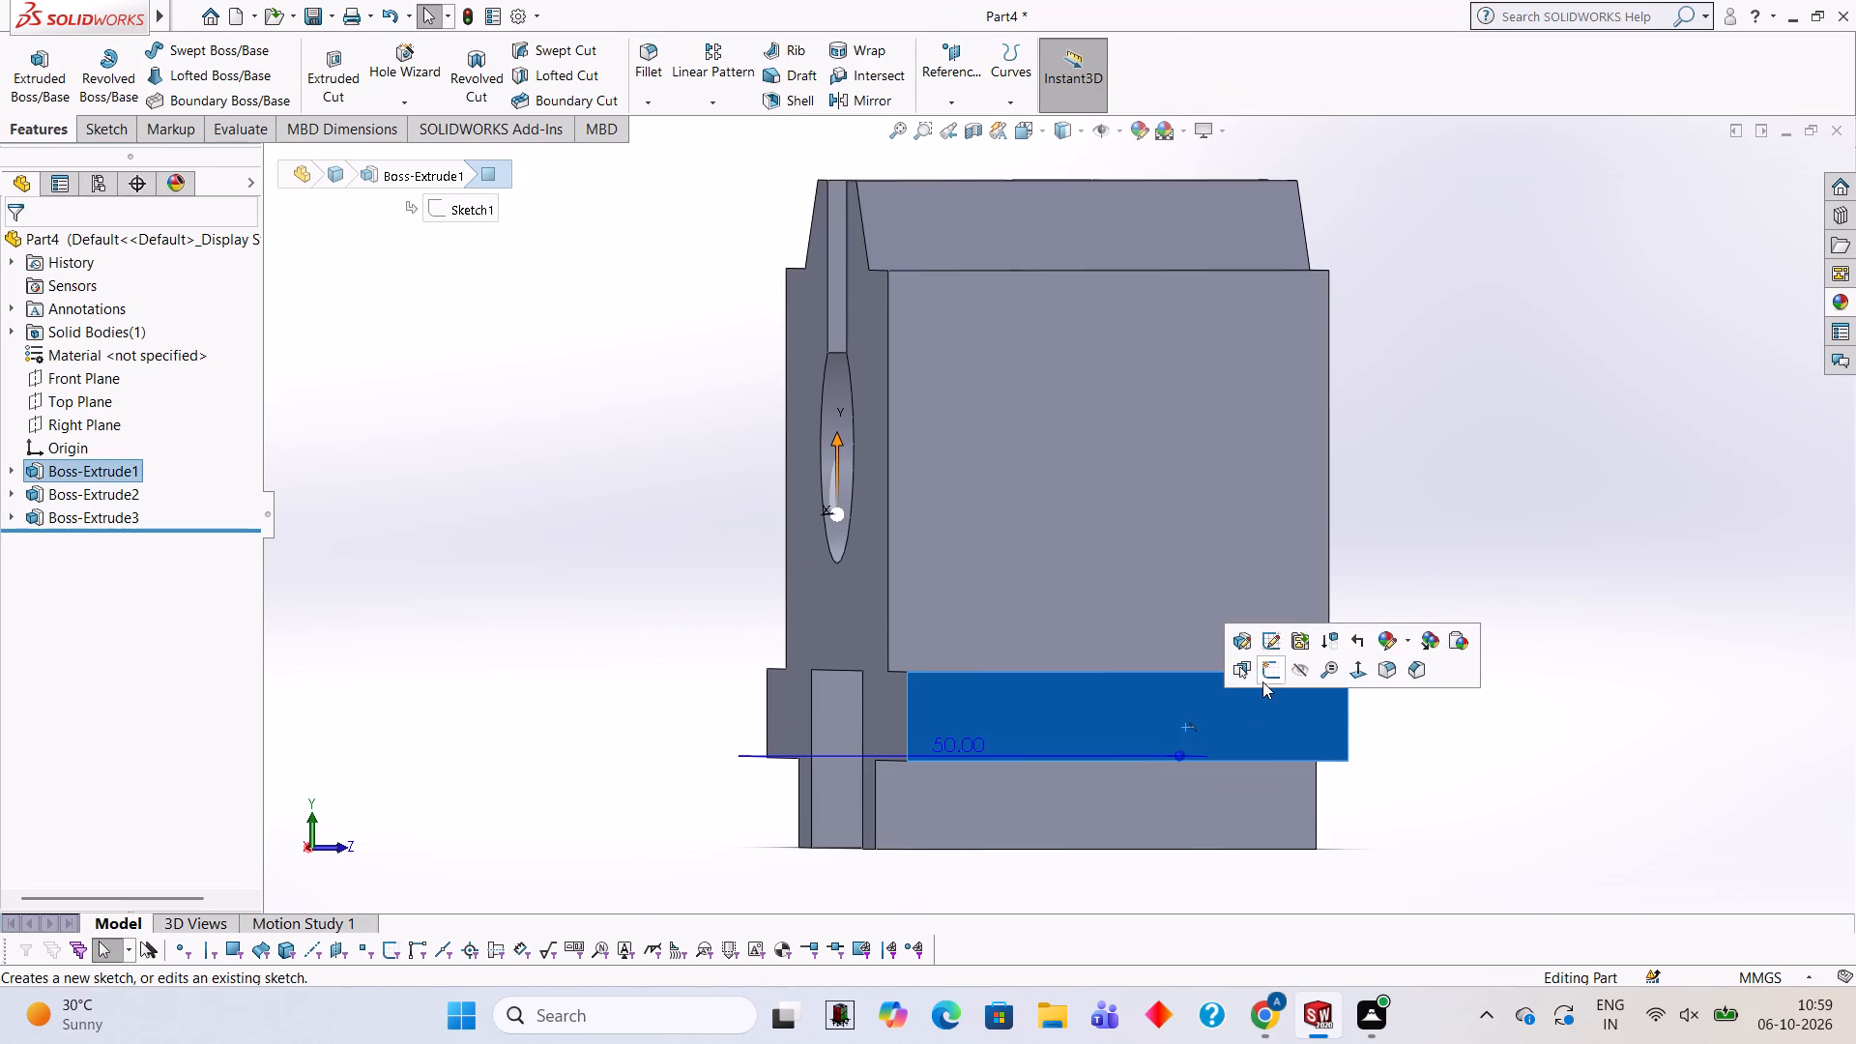
pyautogui.click(1262, 681)
pyautogui.hotkey('ctrl', '8')
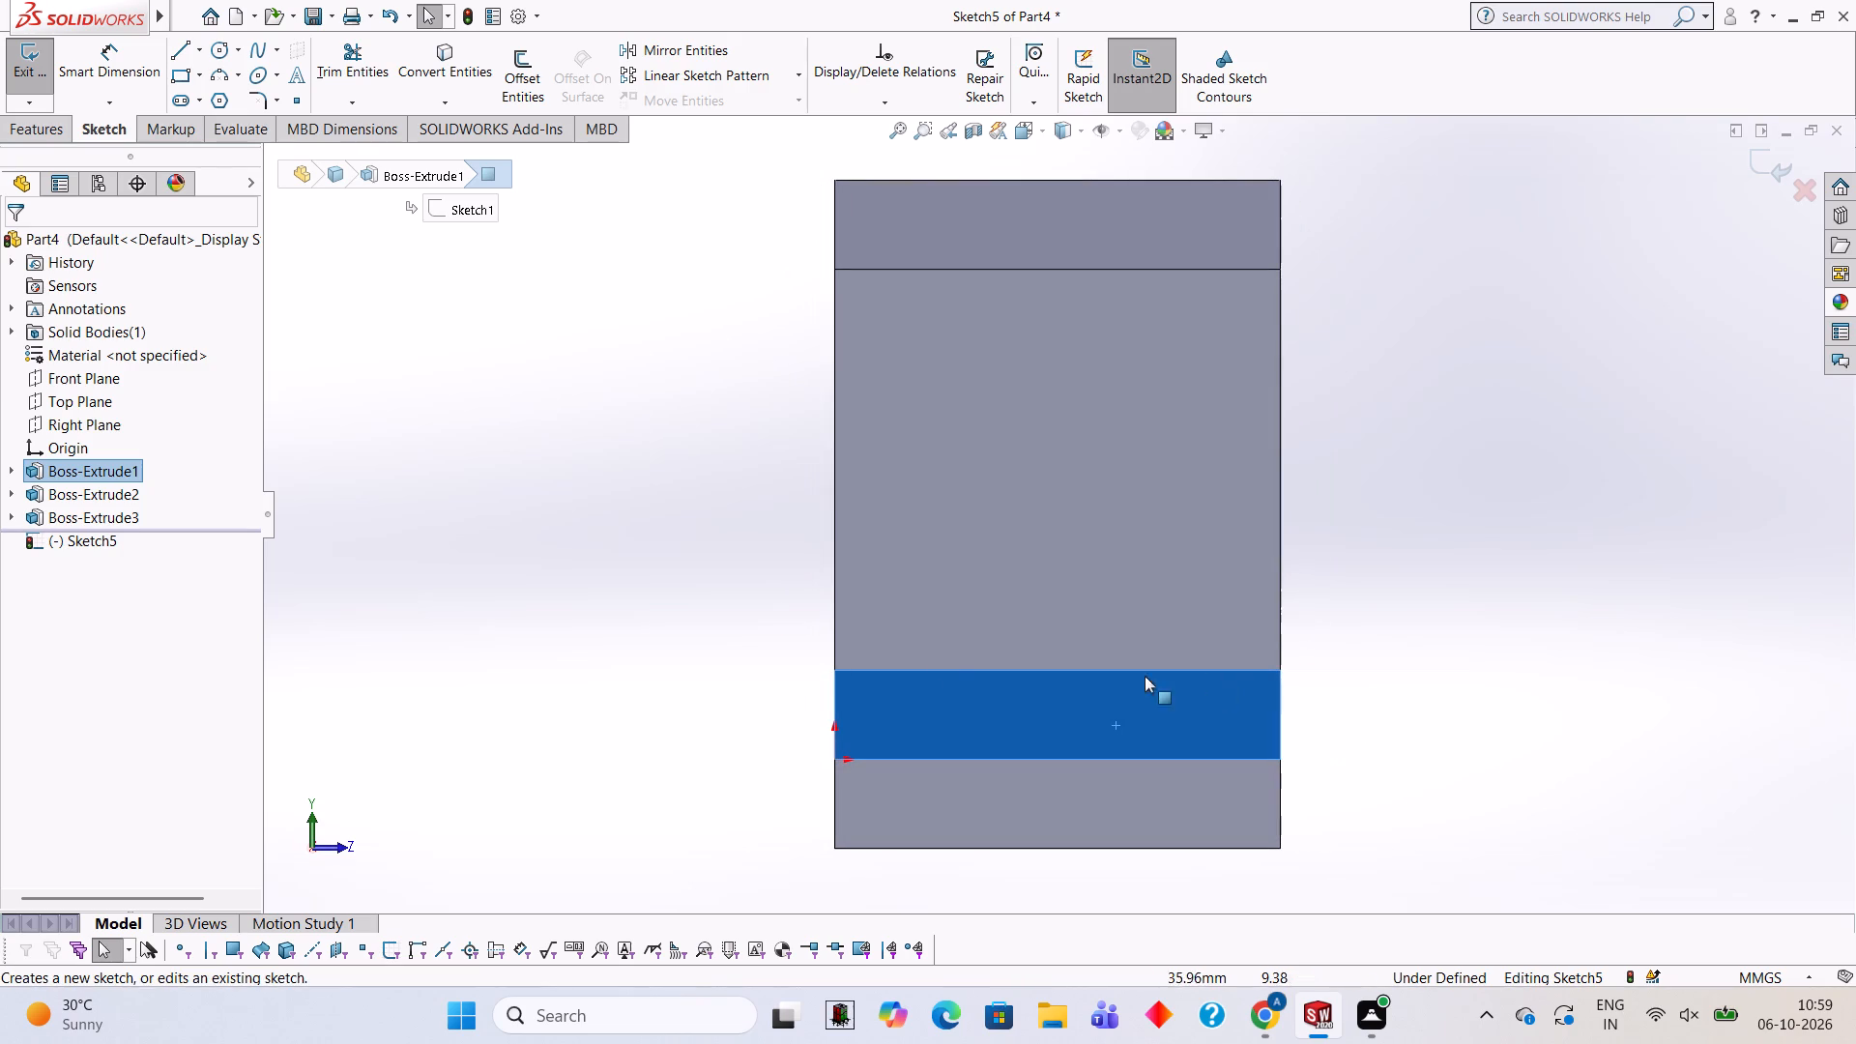
pyautogui.click(181, 40)
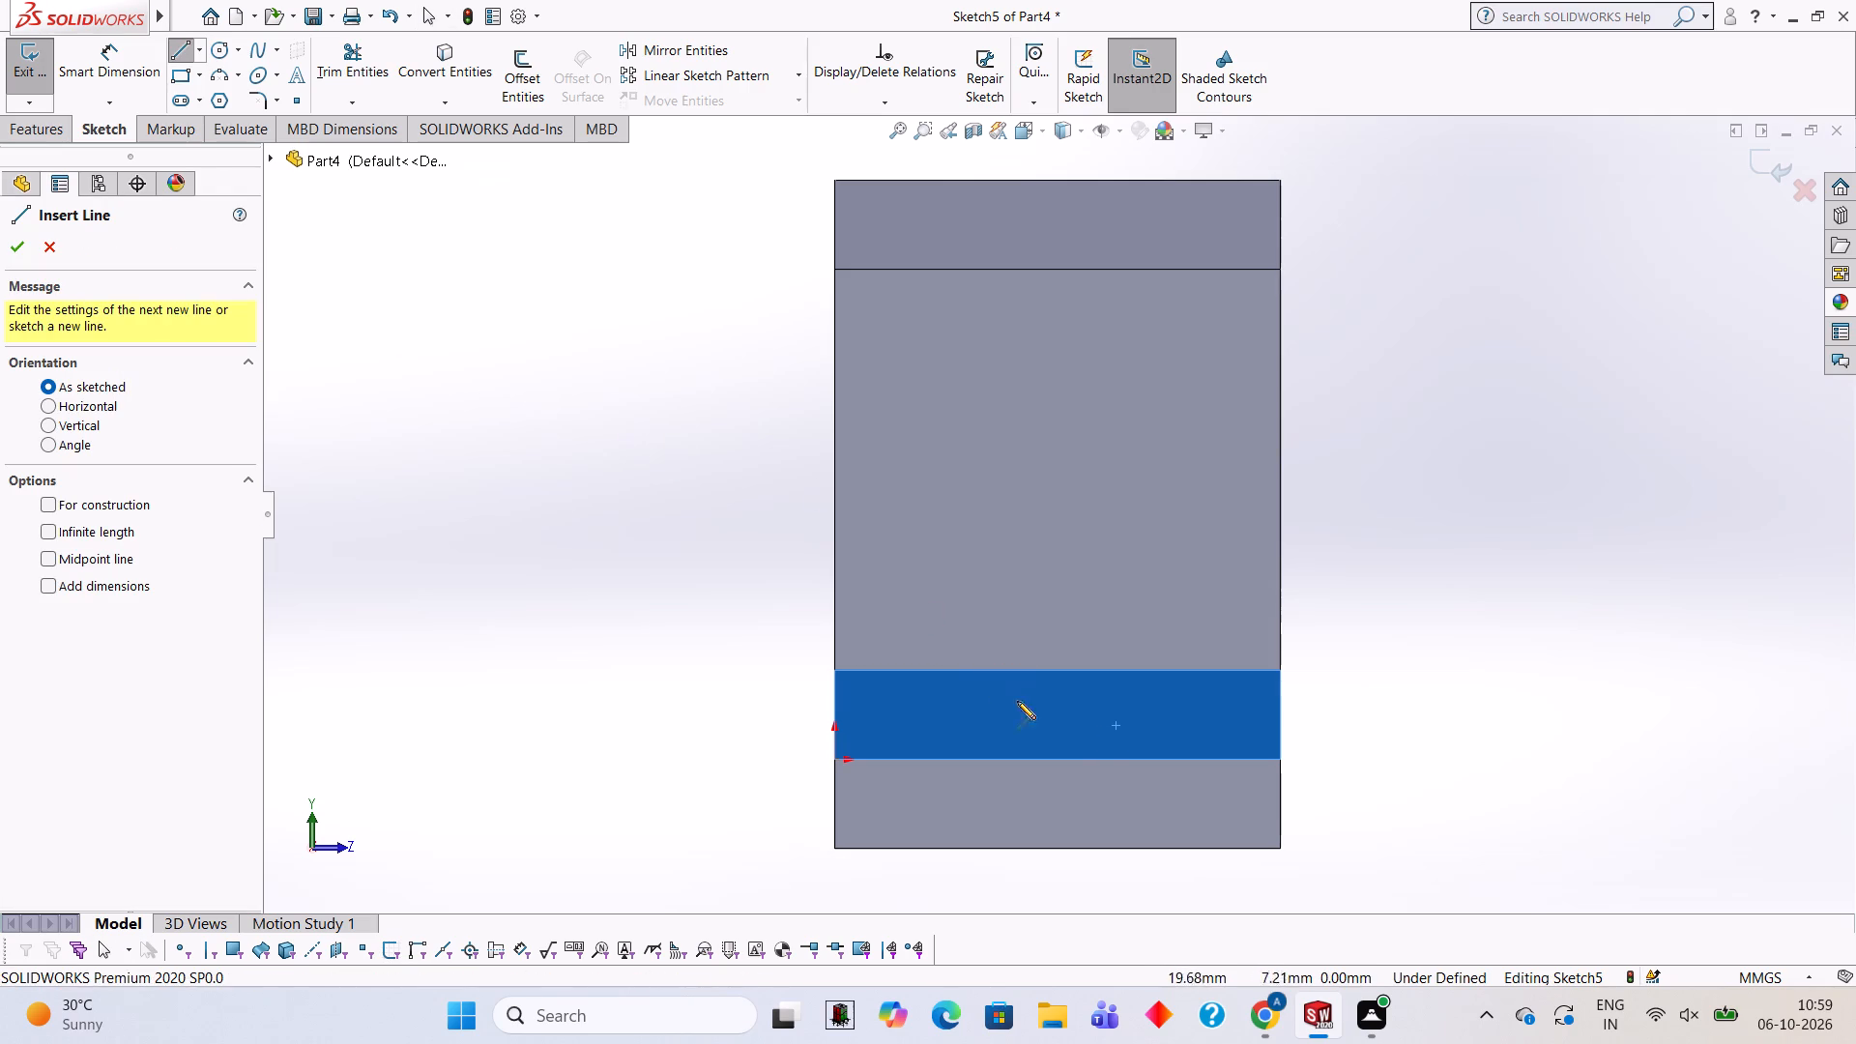
pyautogui.click(1058, 671)
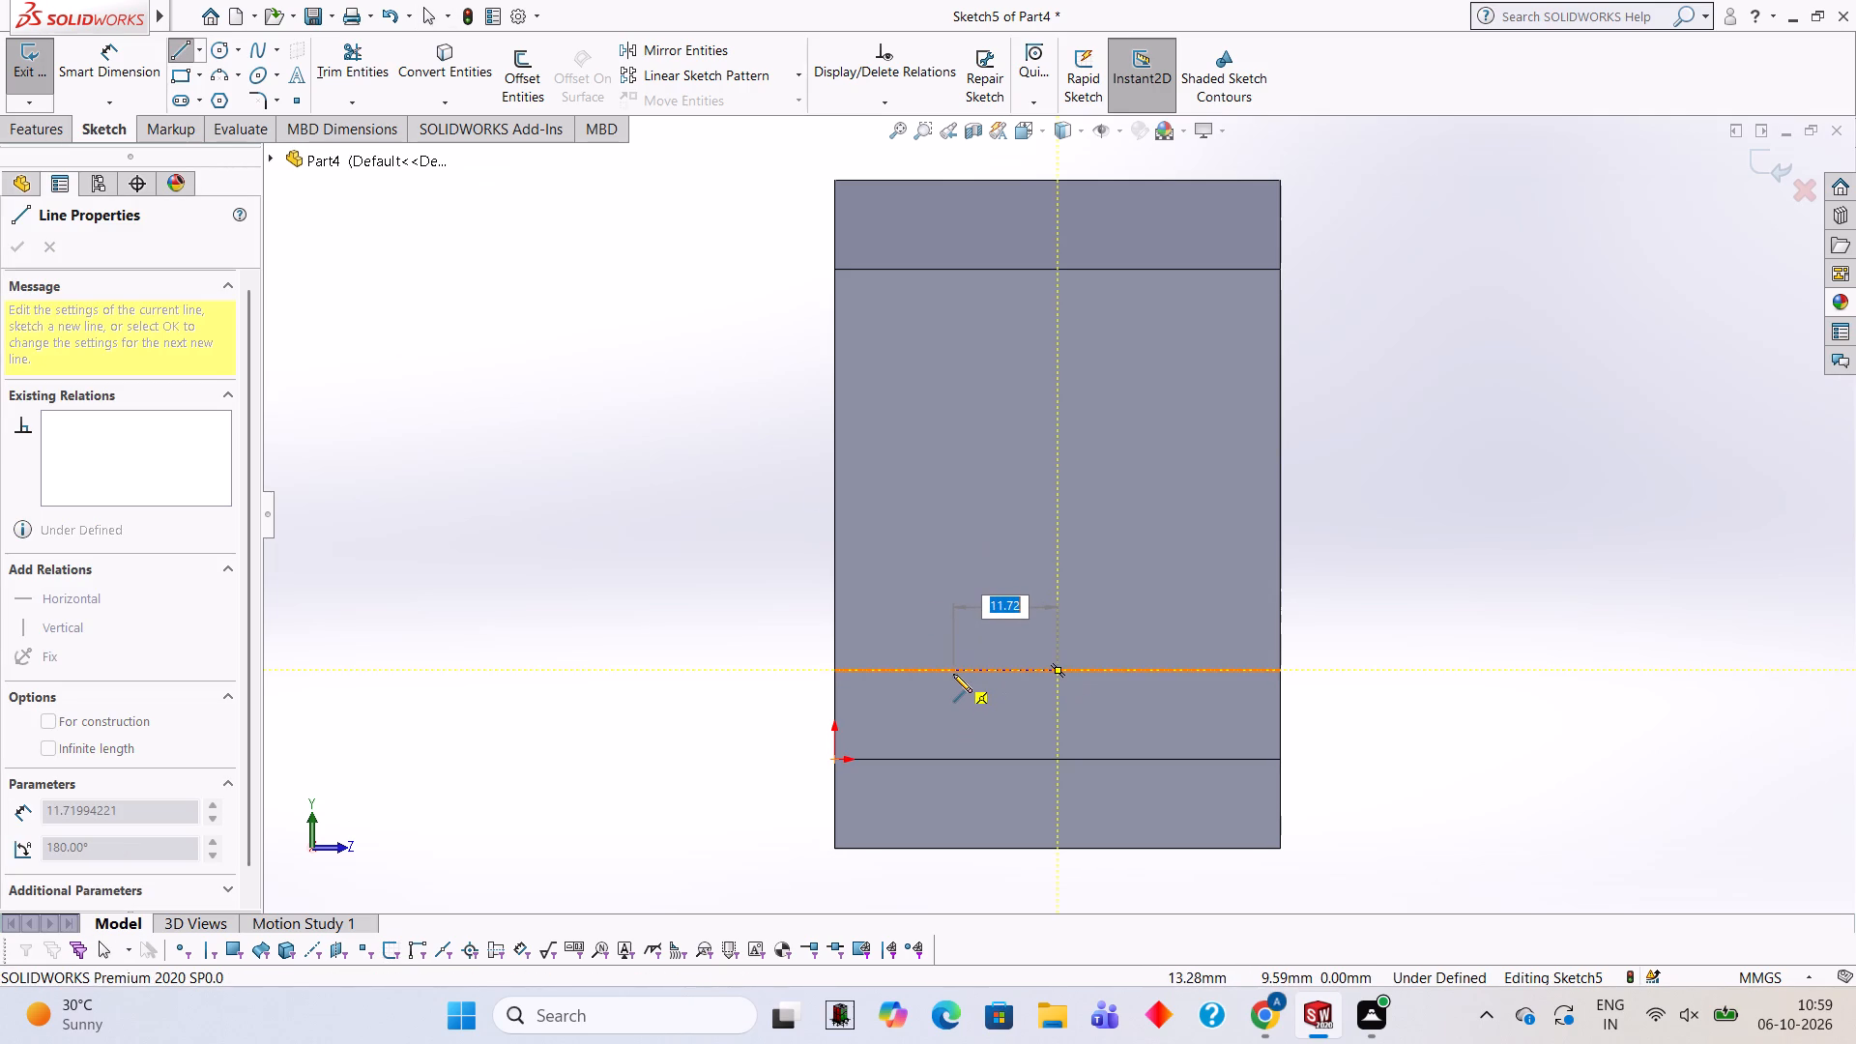
pyautogui.write('15')
pyautogui.press('Return')
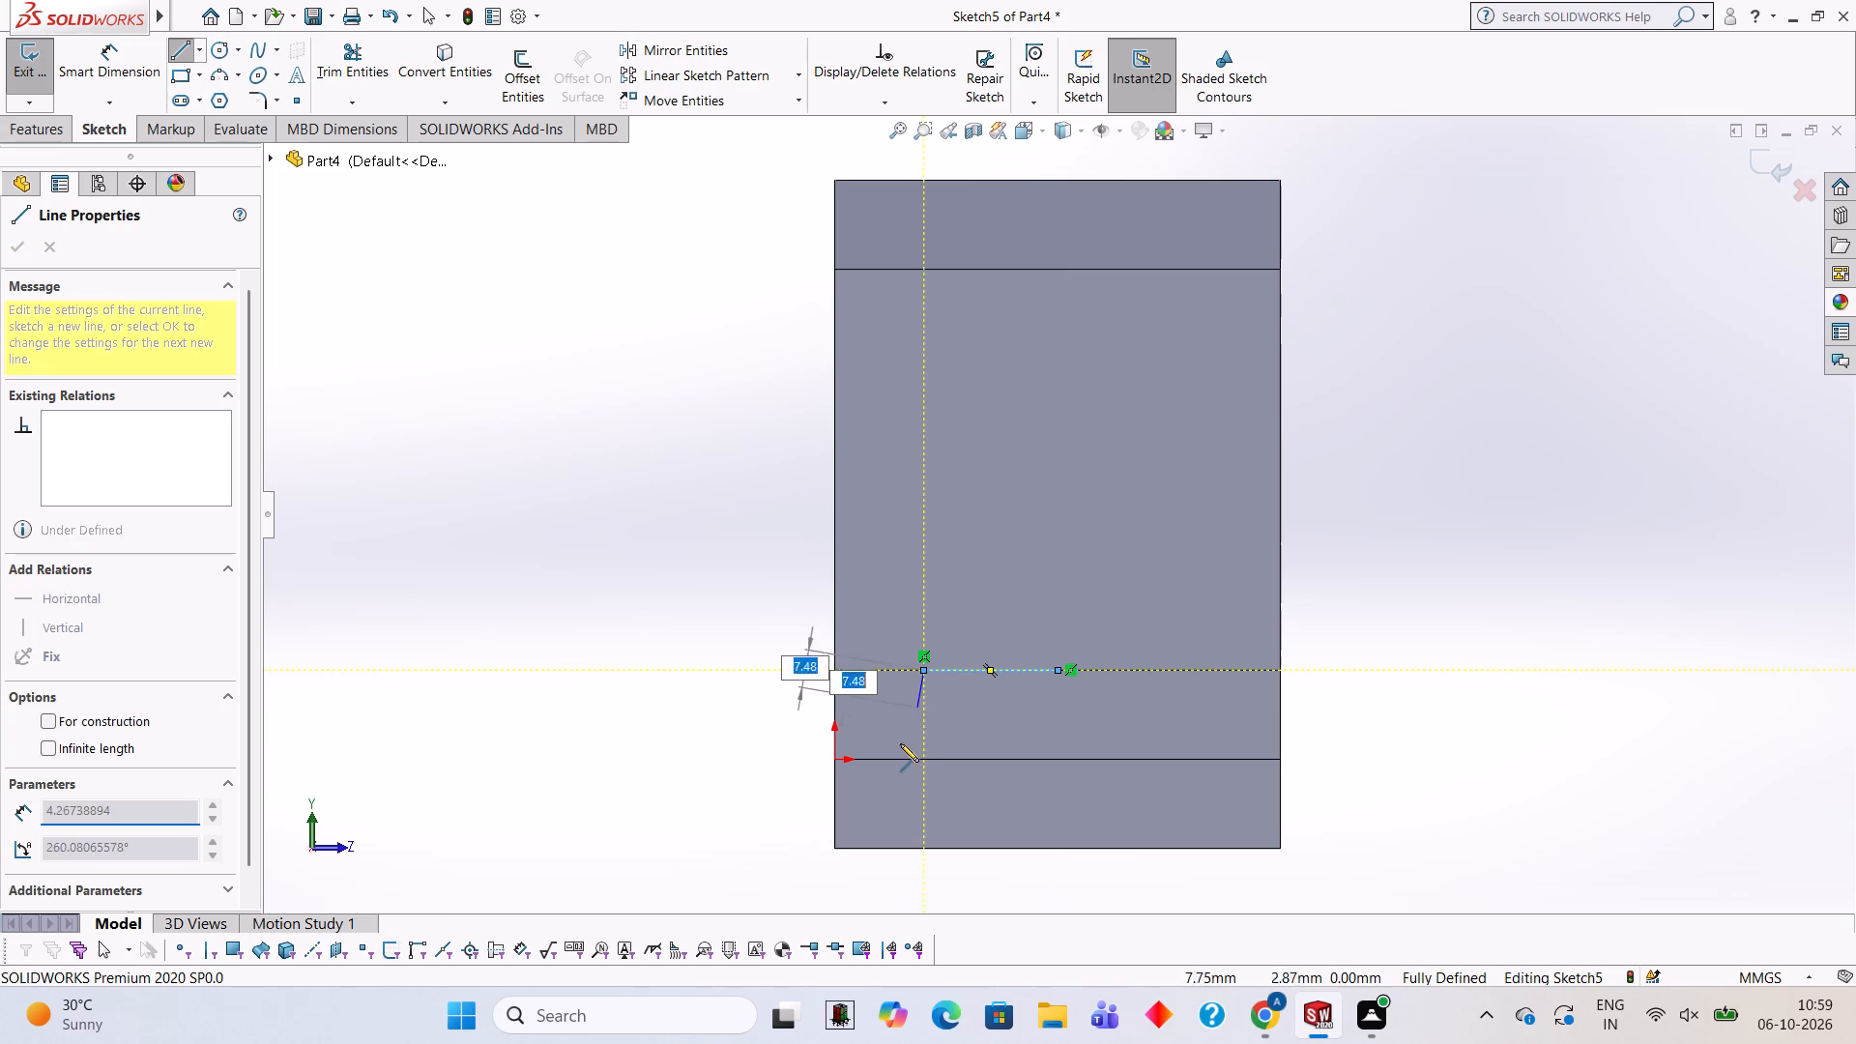
pyautogui.click(923, 759)
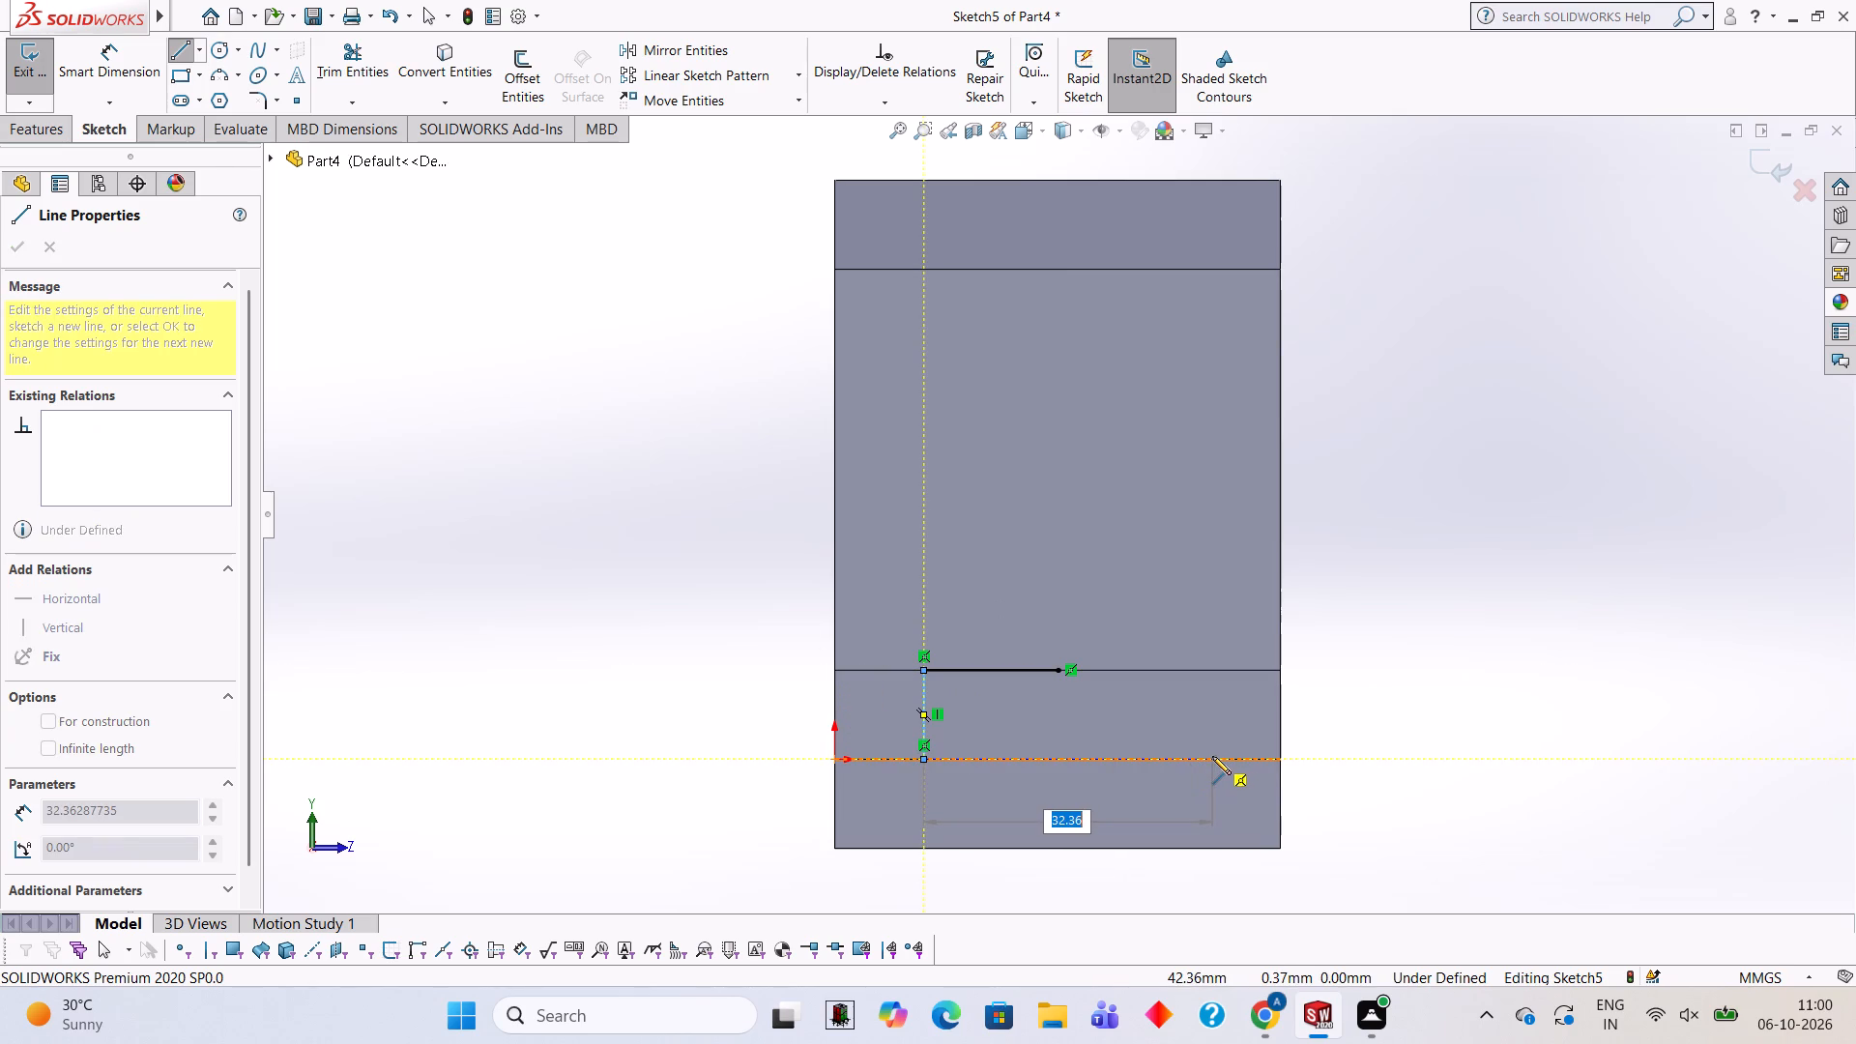
pyautogui.write('30')
pyautogui.press('Return')
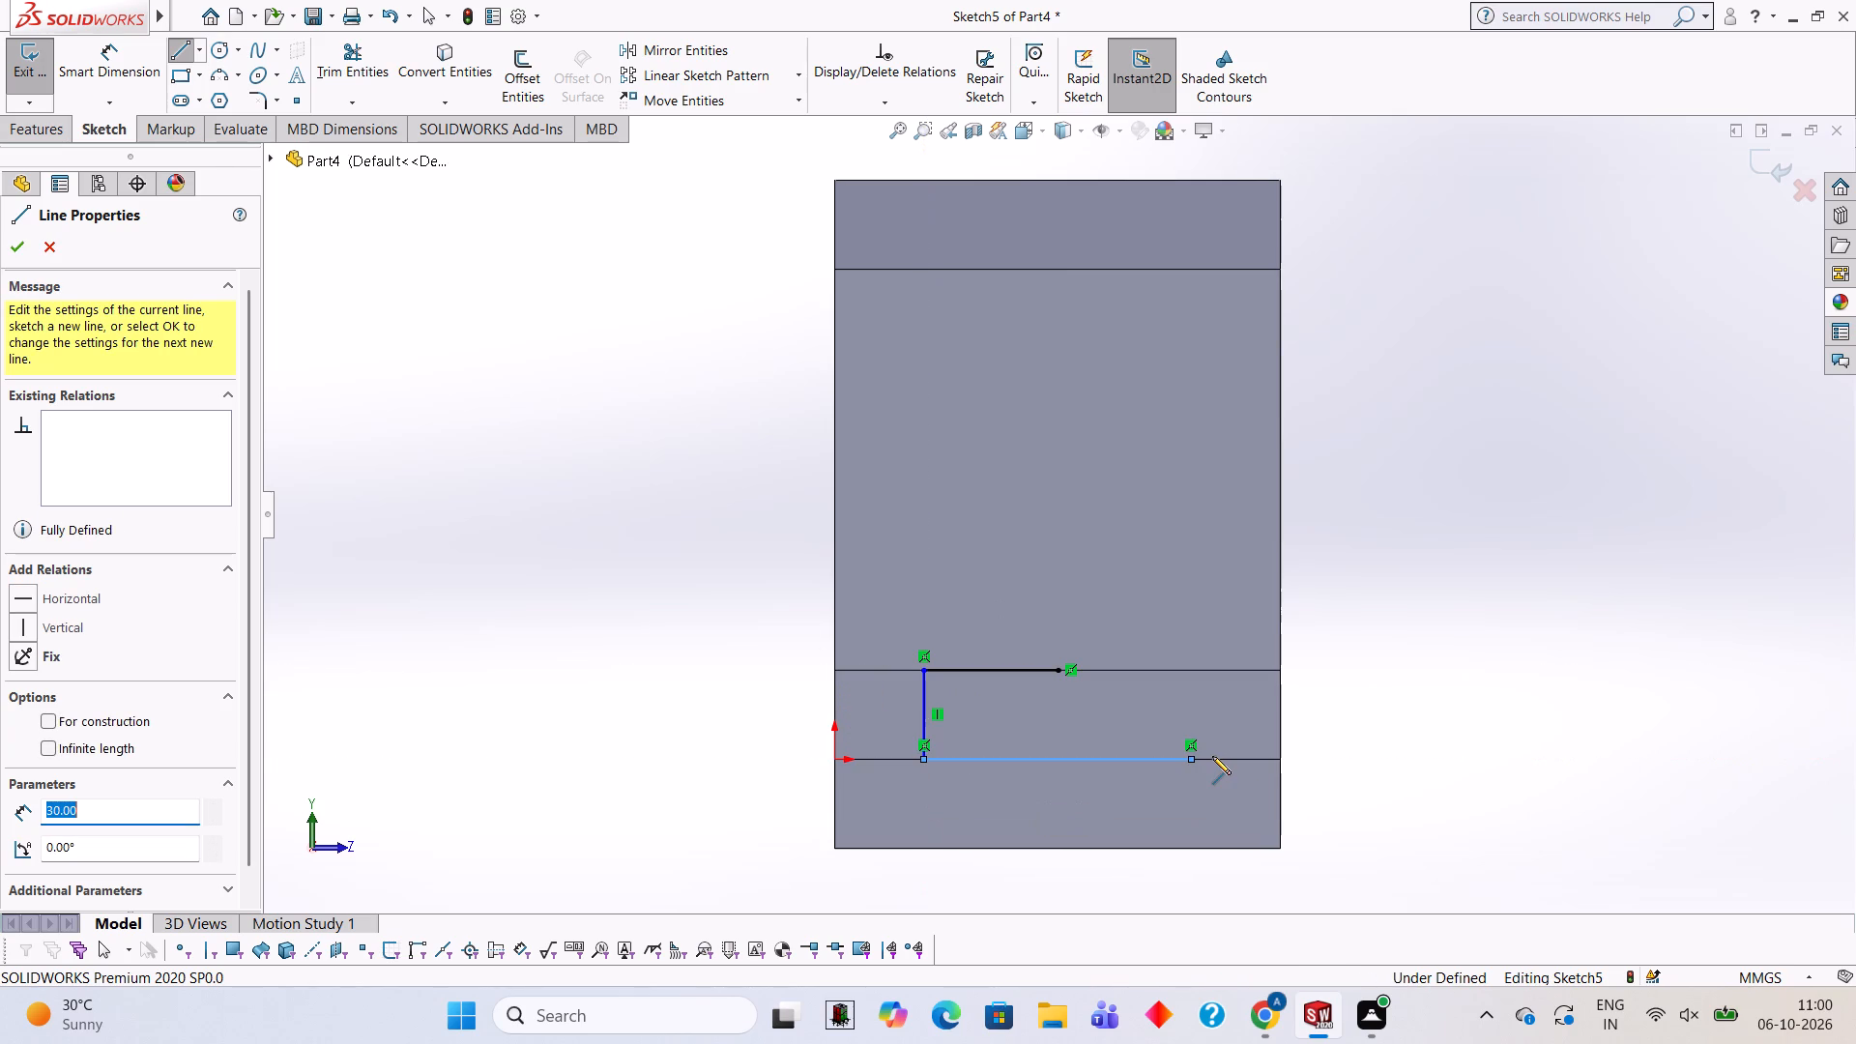
pyautogui.click(1191, 669)
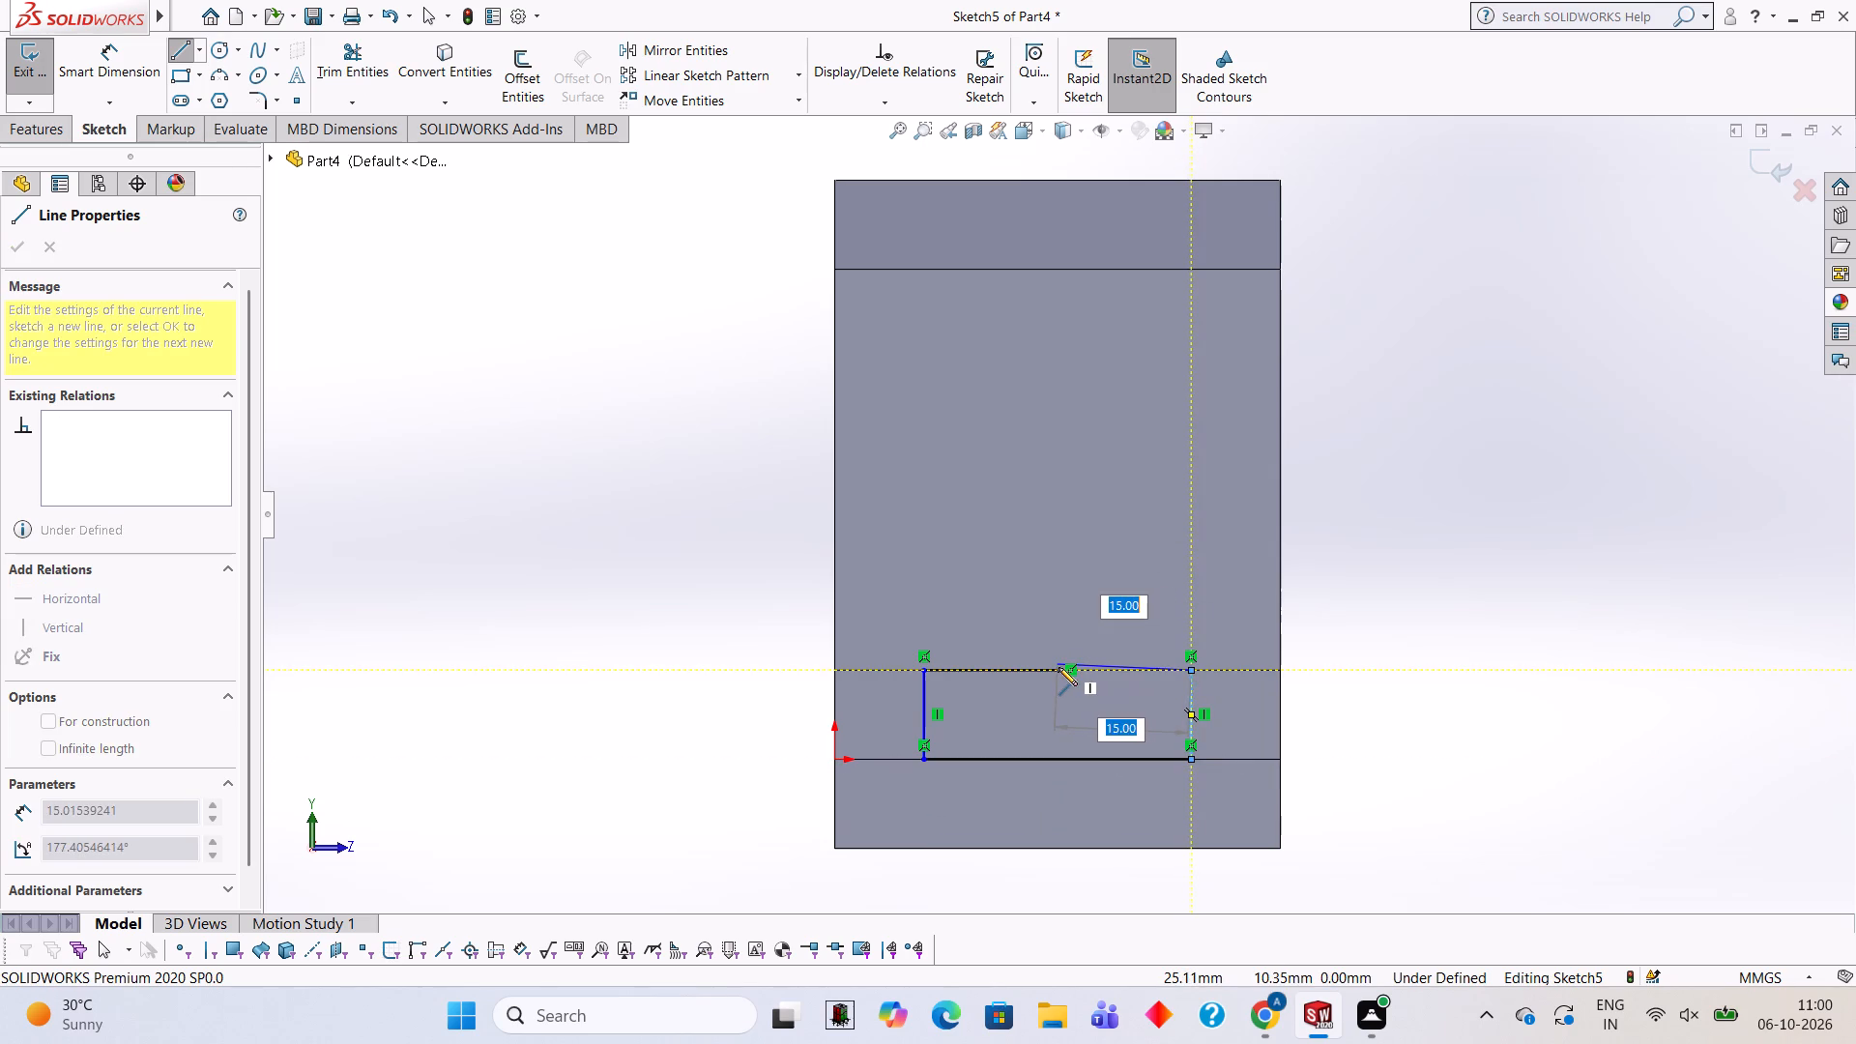
pyautogui.click(1058, 667)
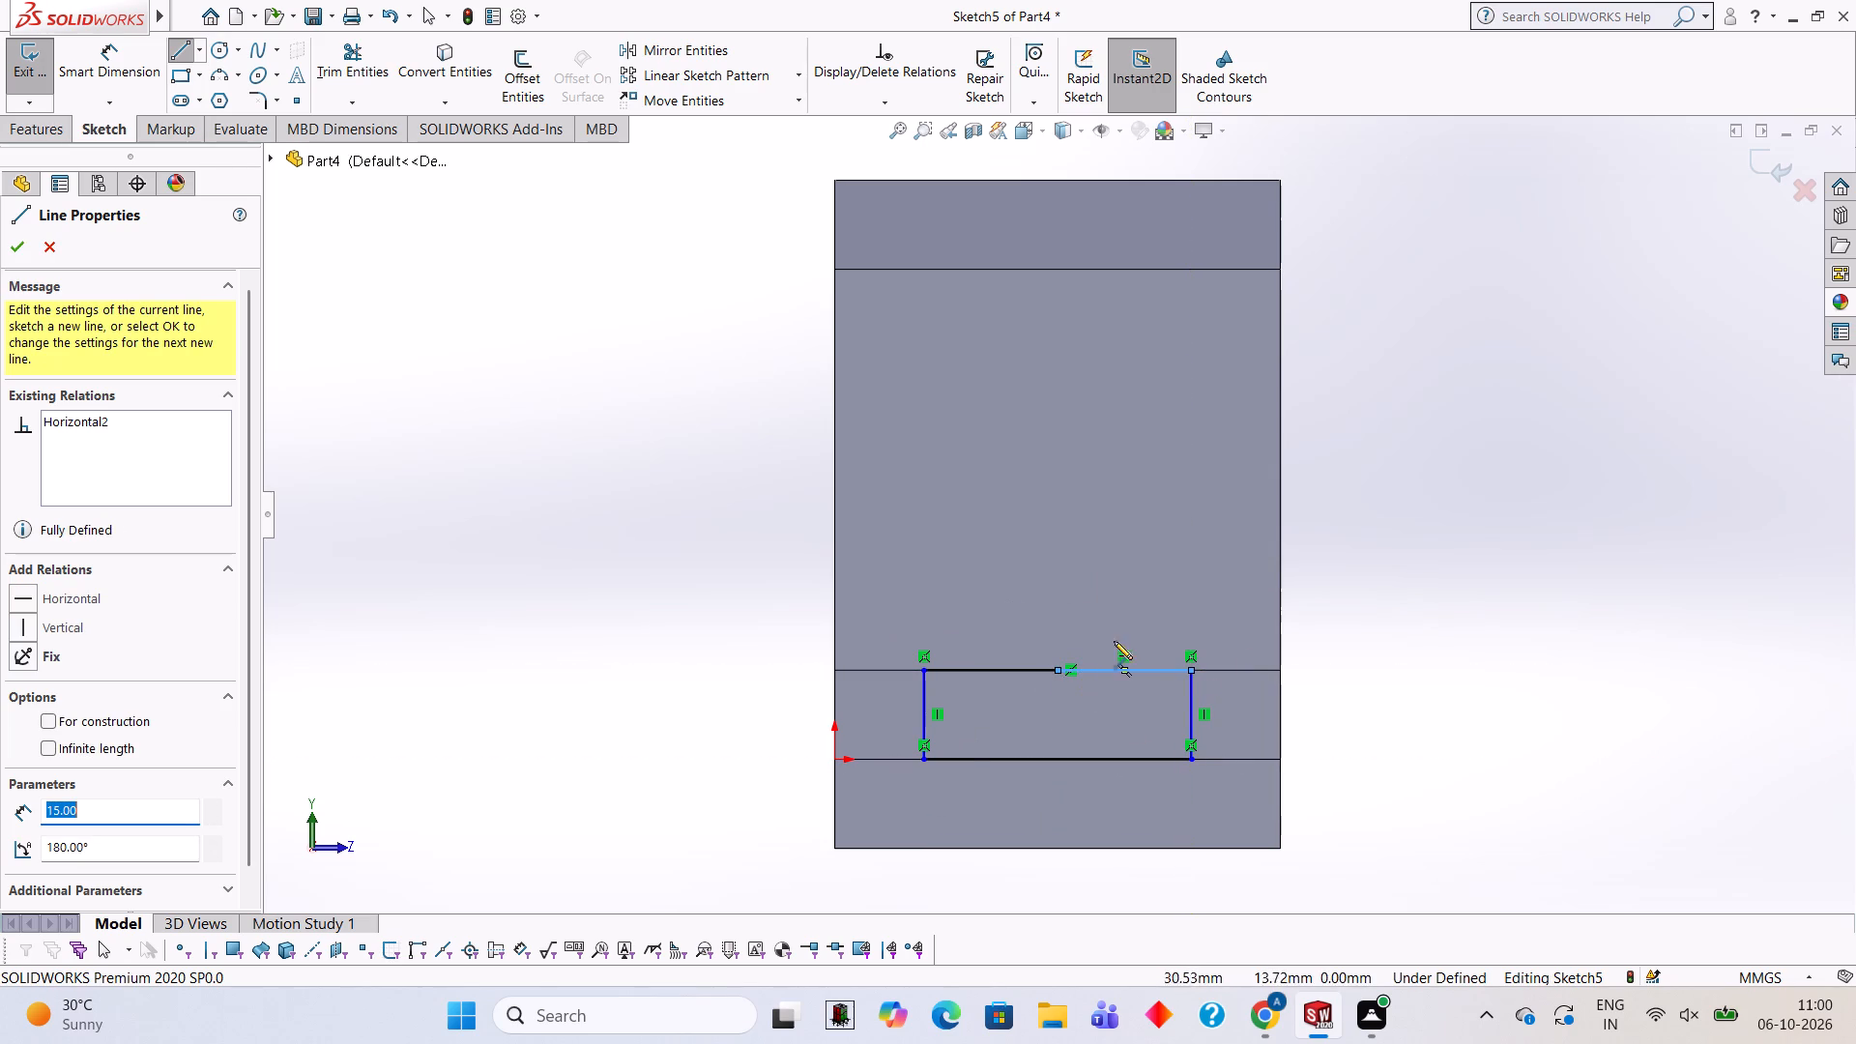
# Cut the rectangle sketched on the base flange's end face as a 7 mm deep blind extruded cut.
pyautogui.moveTo(1476, 509); pyautogui.dragTo(1416, 590, button='middle')
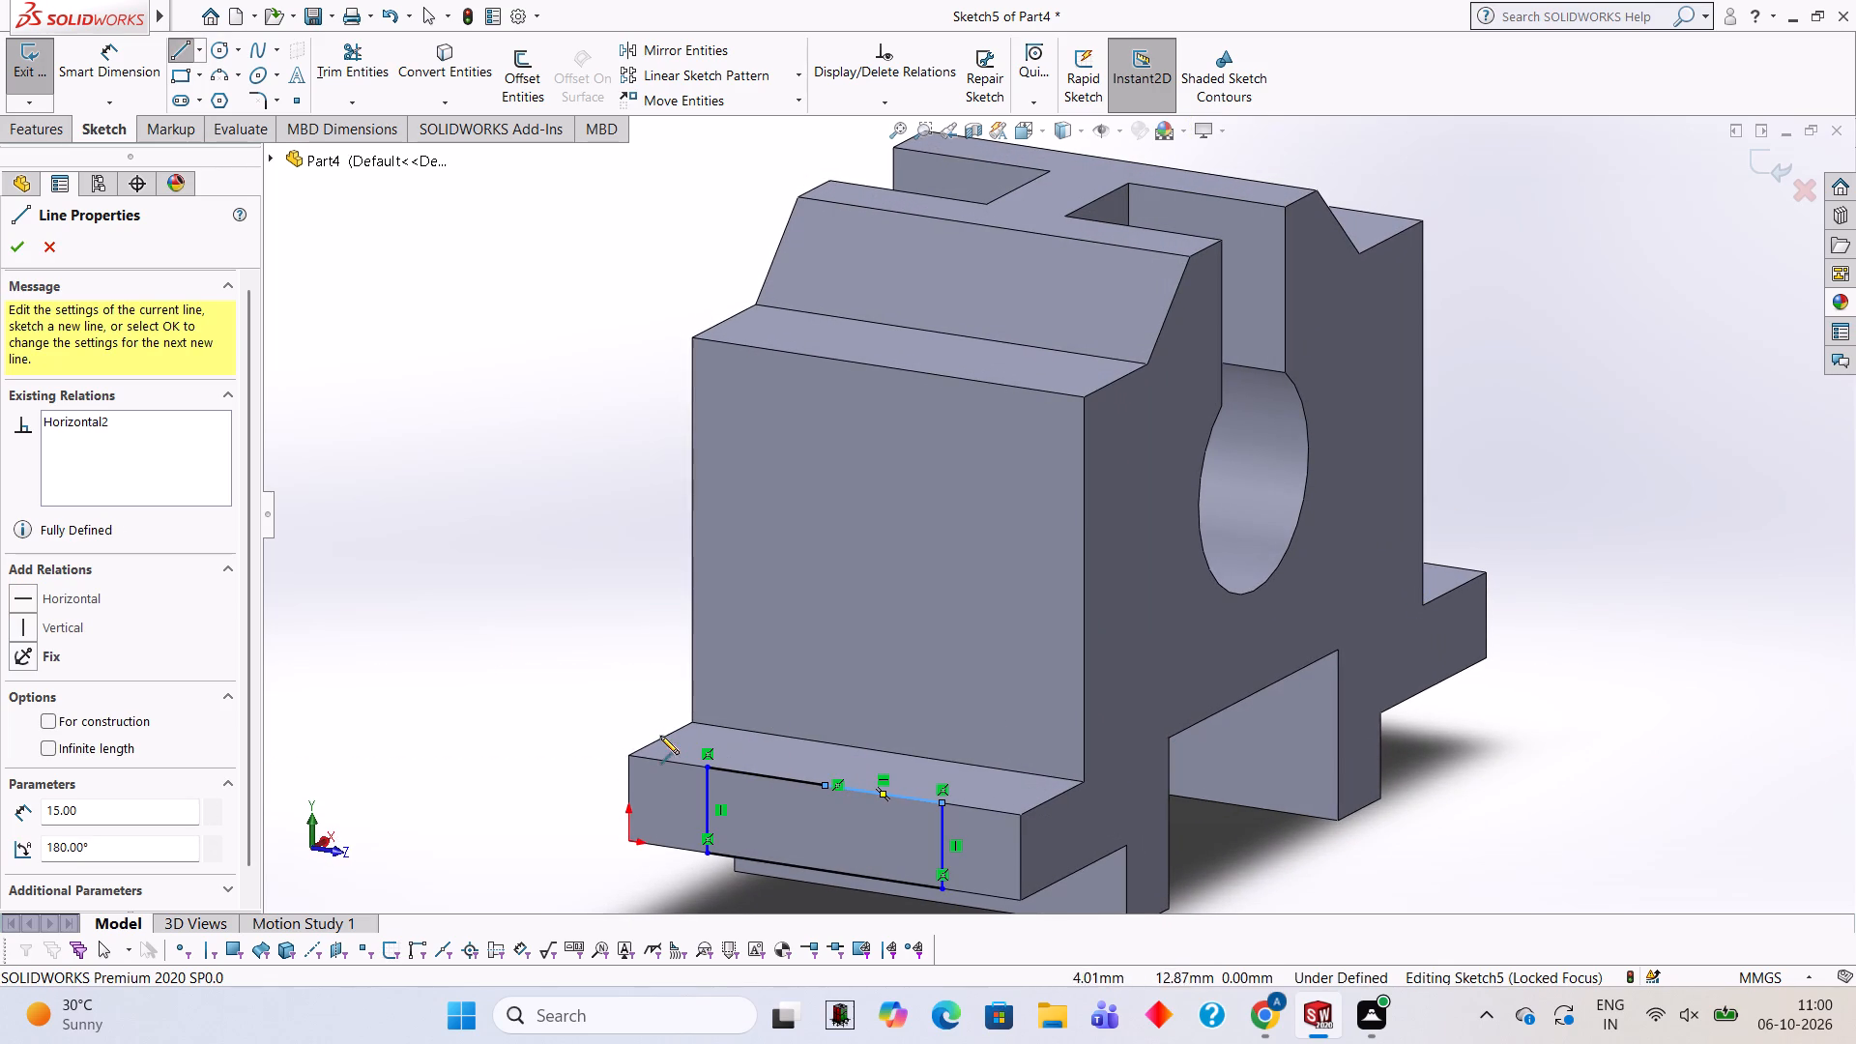
pyautogui.click(56, 134)
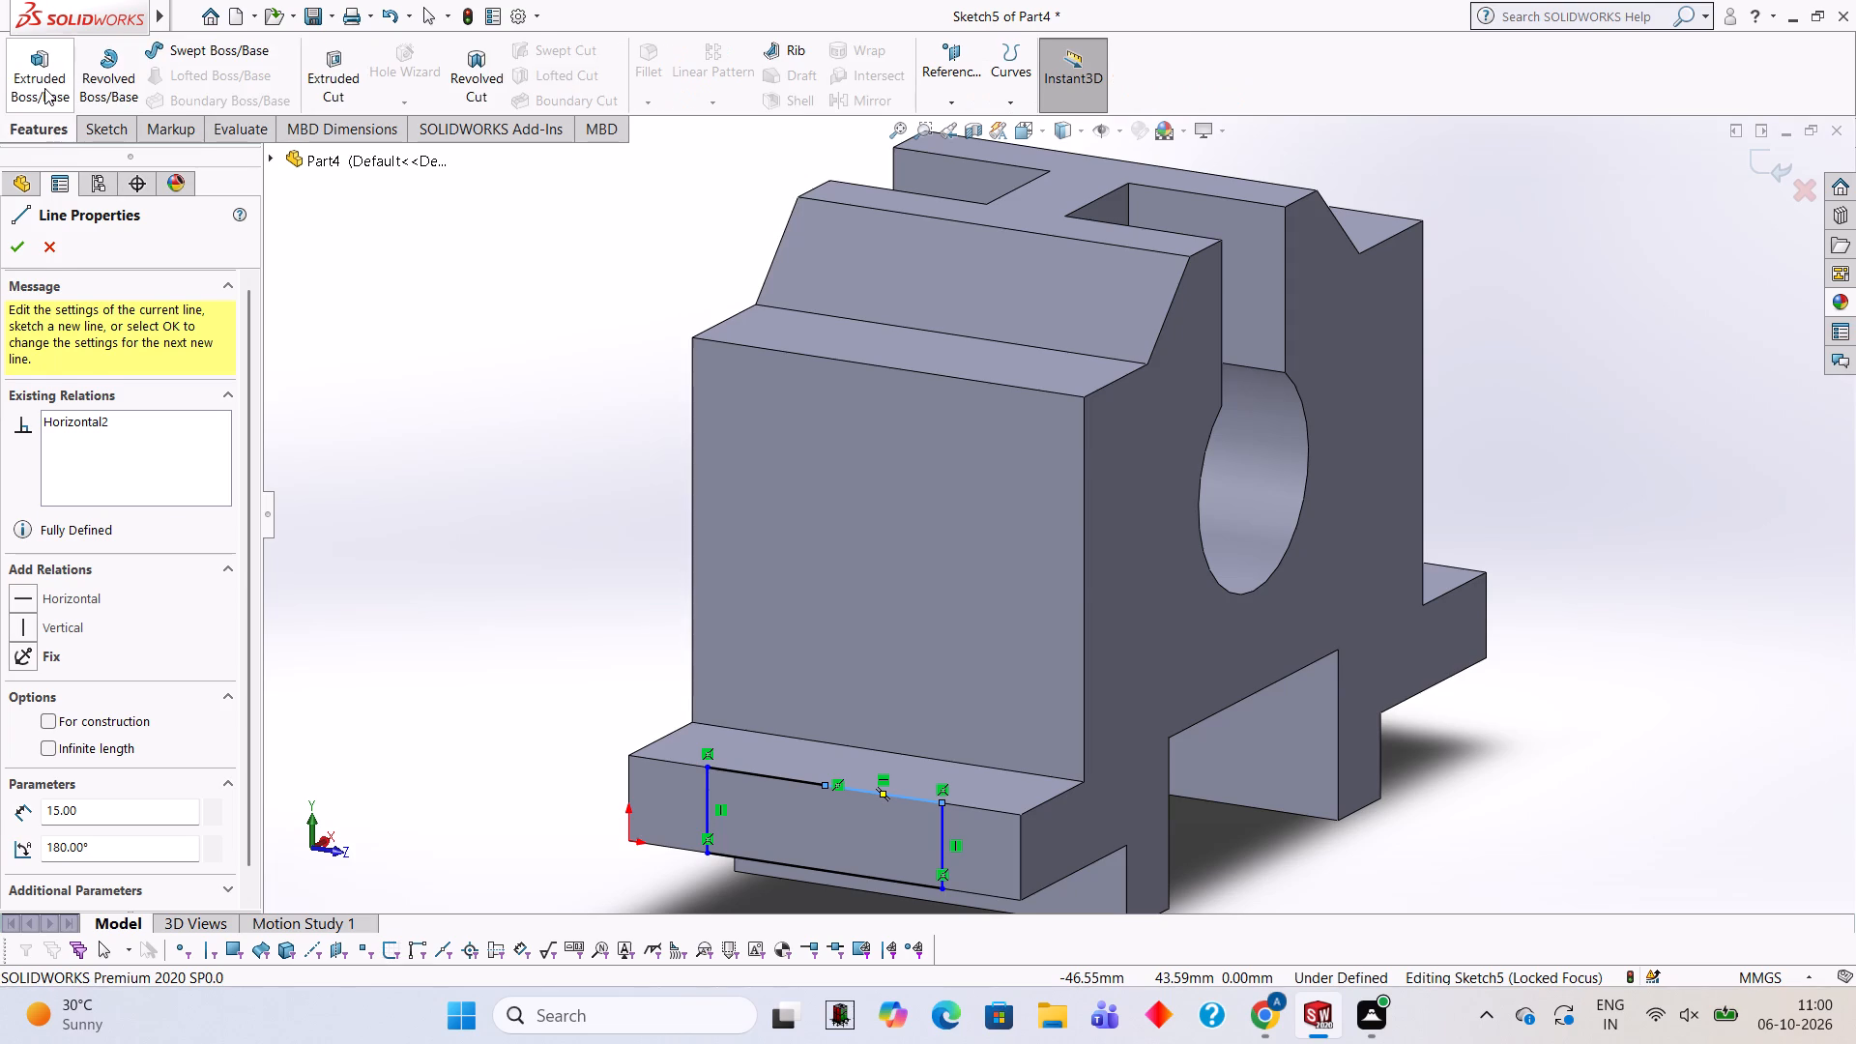
pyautogui.click(44, 88)
pyautogui.press('Escape')
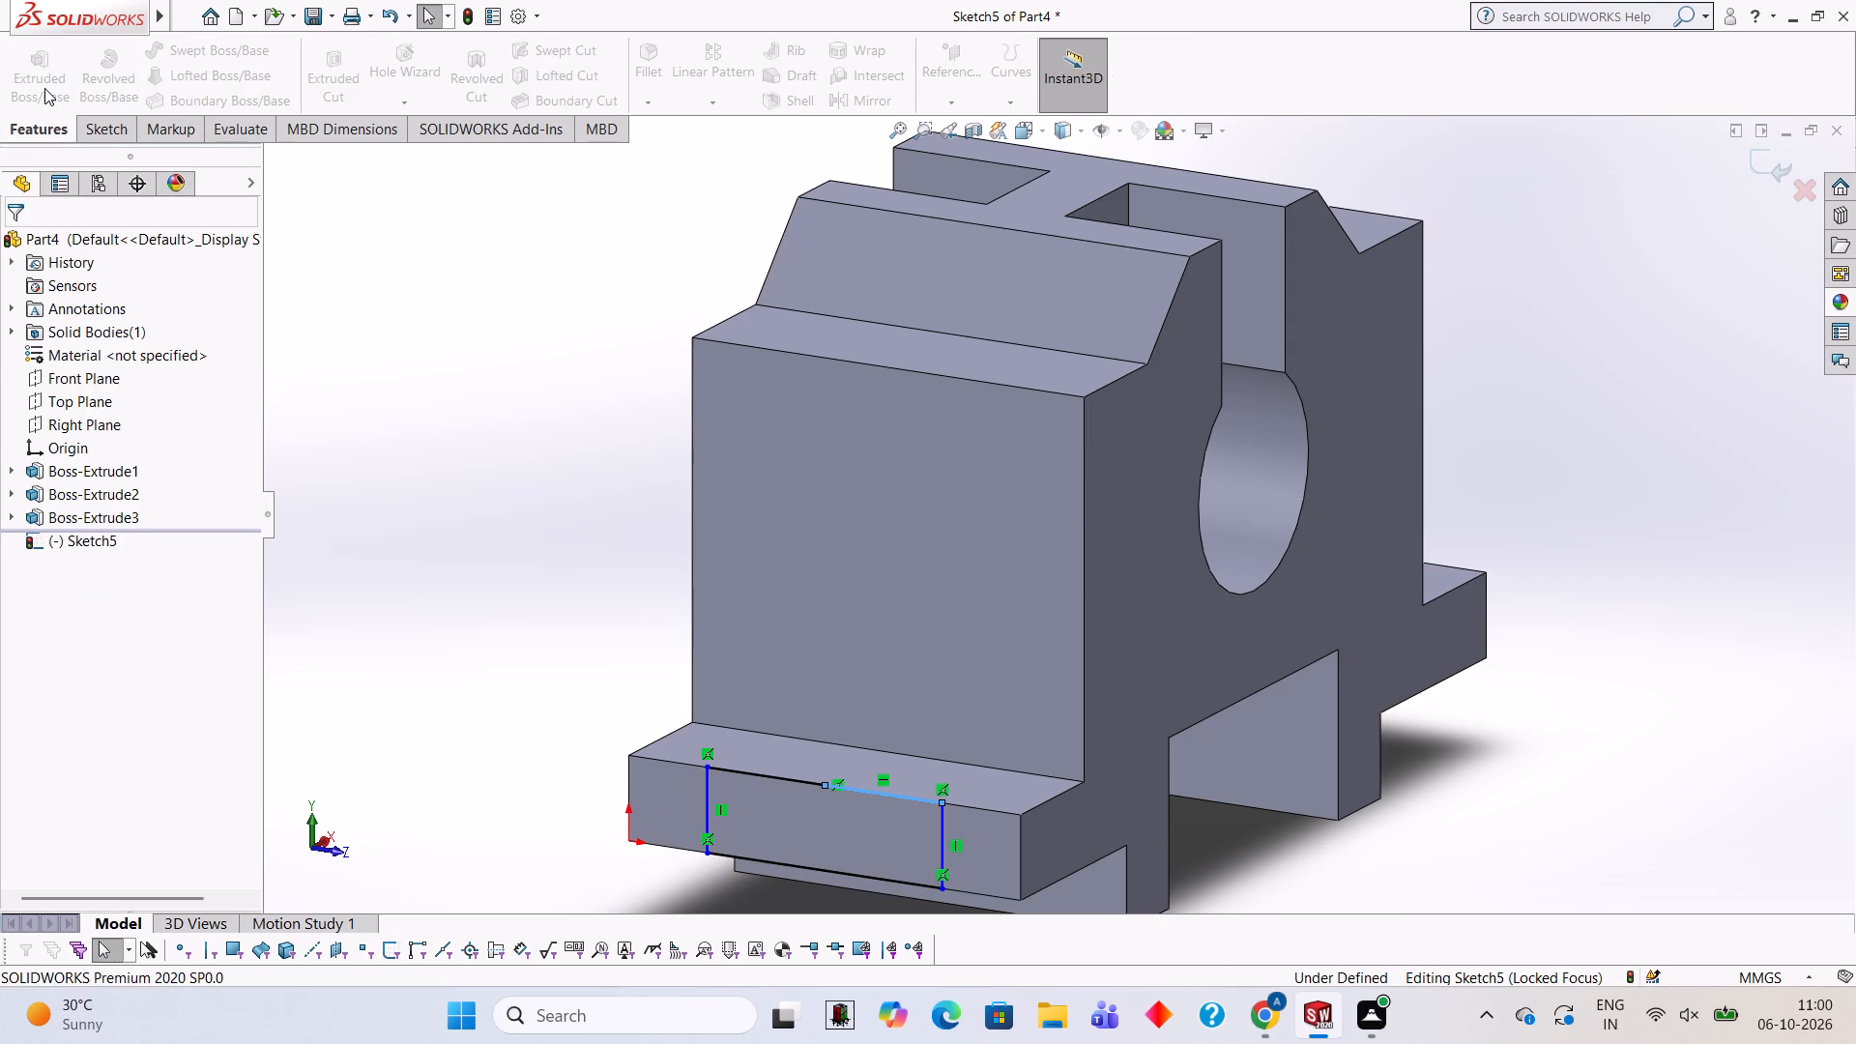
pyautogui.press('Escape')
pyautogui.click(336, 56)
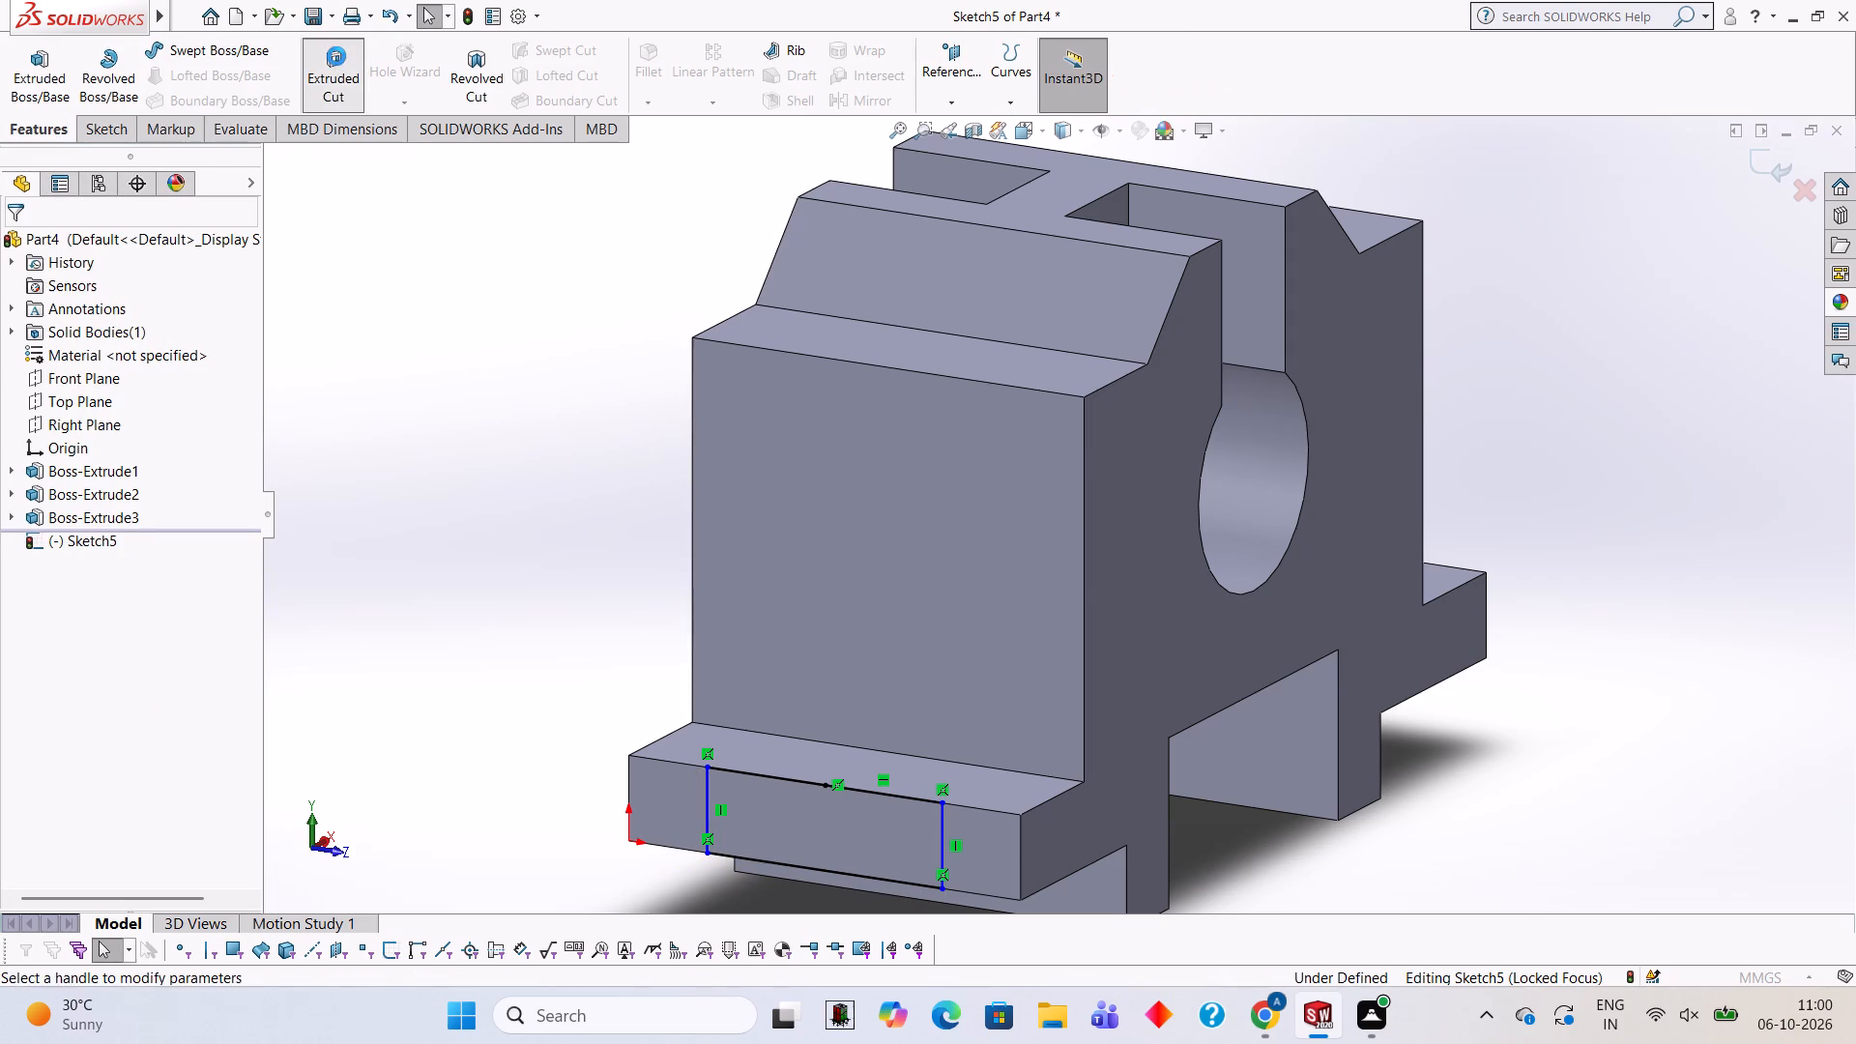
pyautogui.press('7')
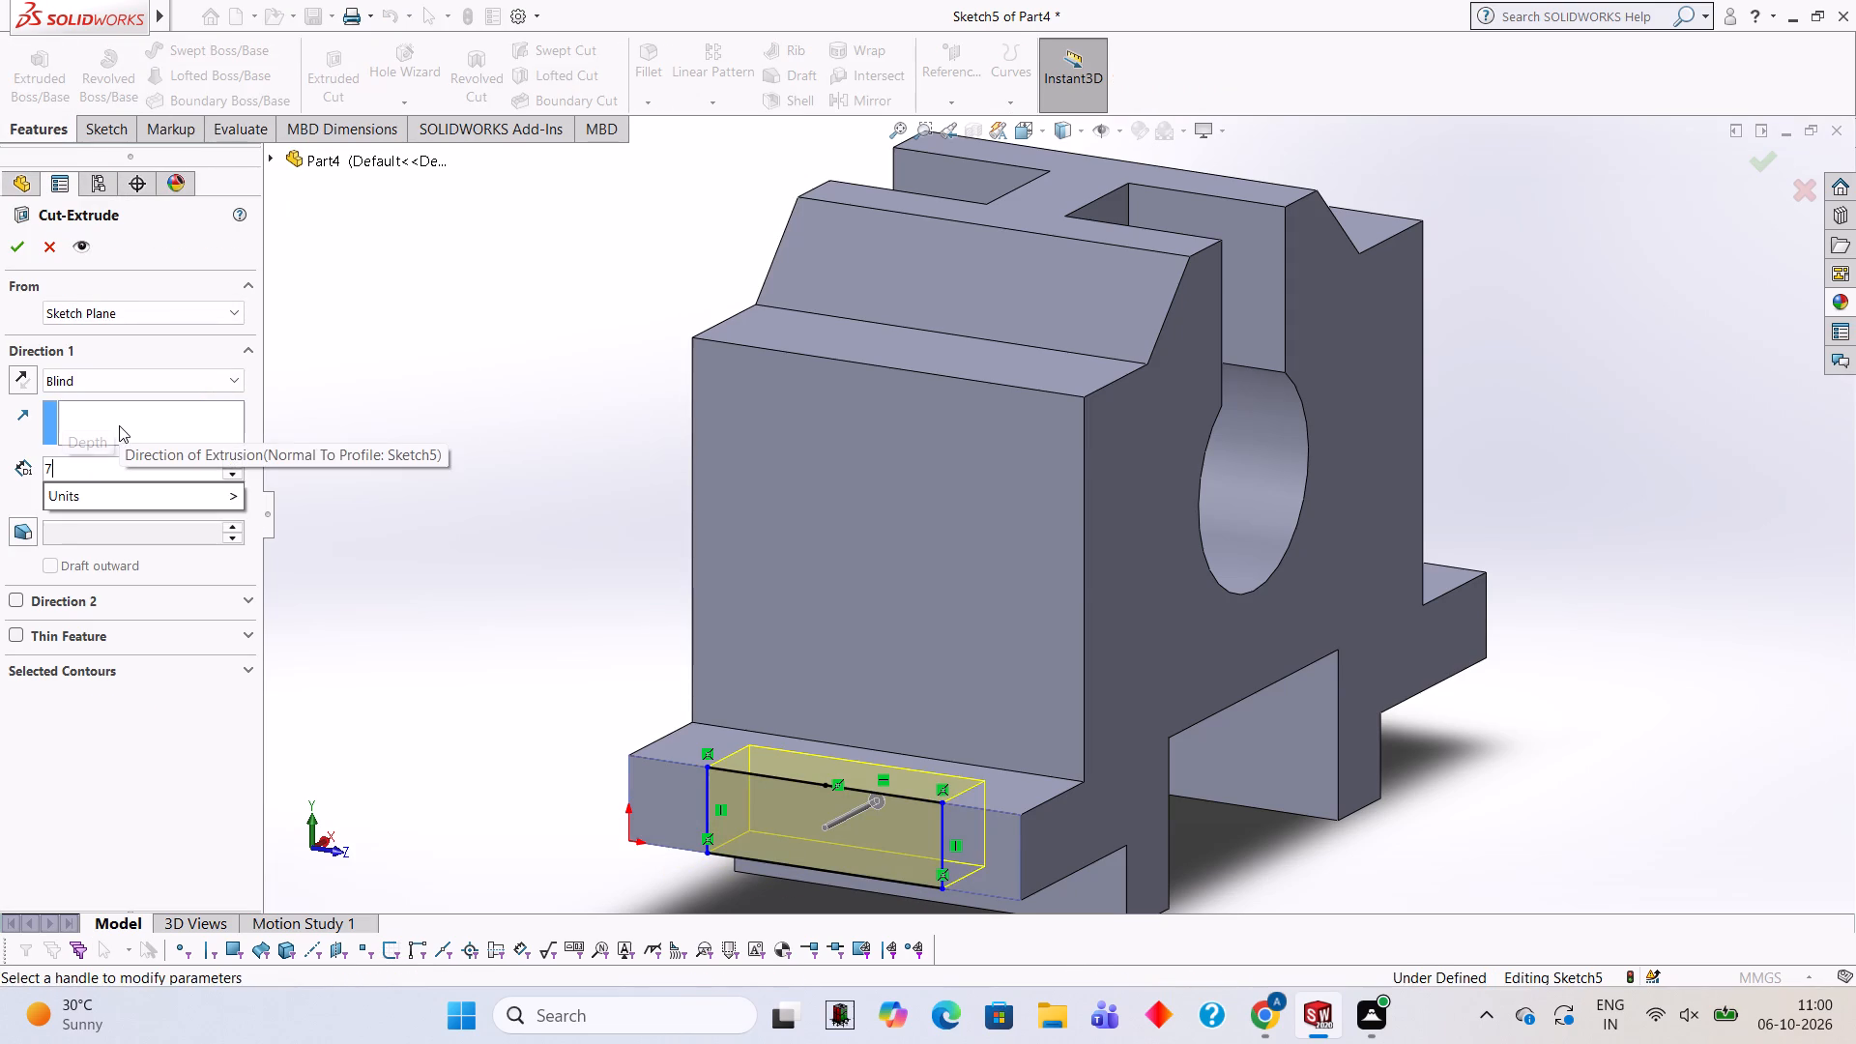
pyautogui.press('Return')
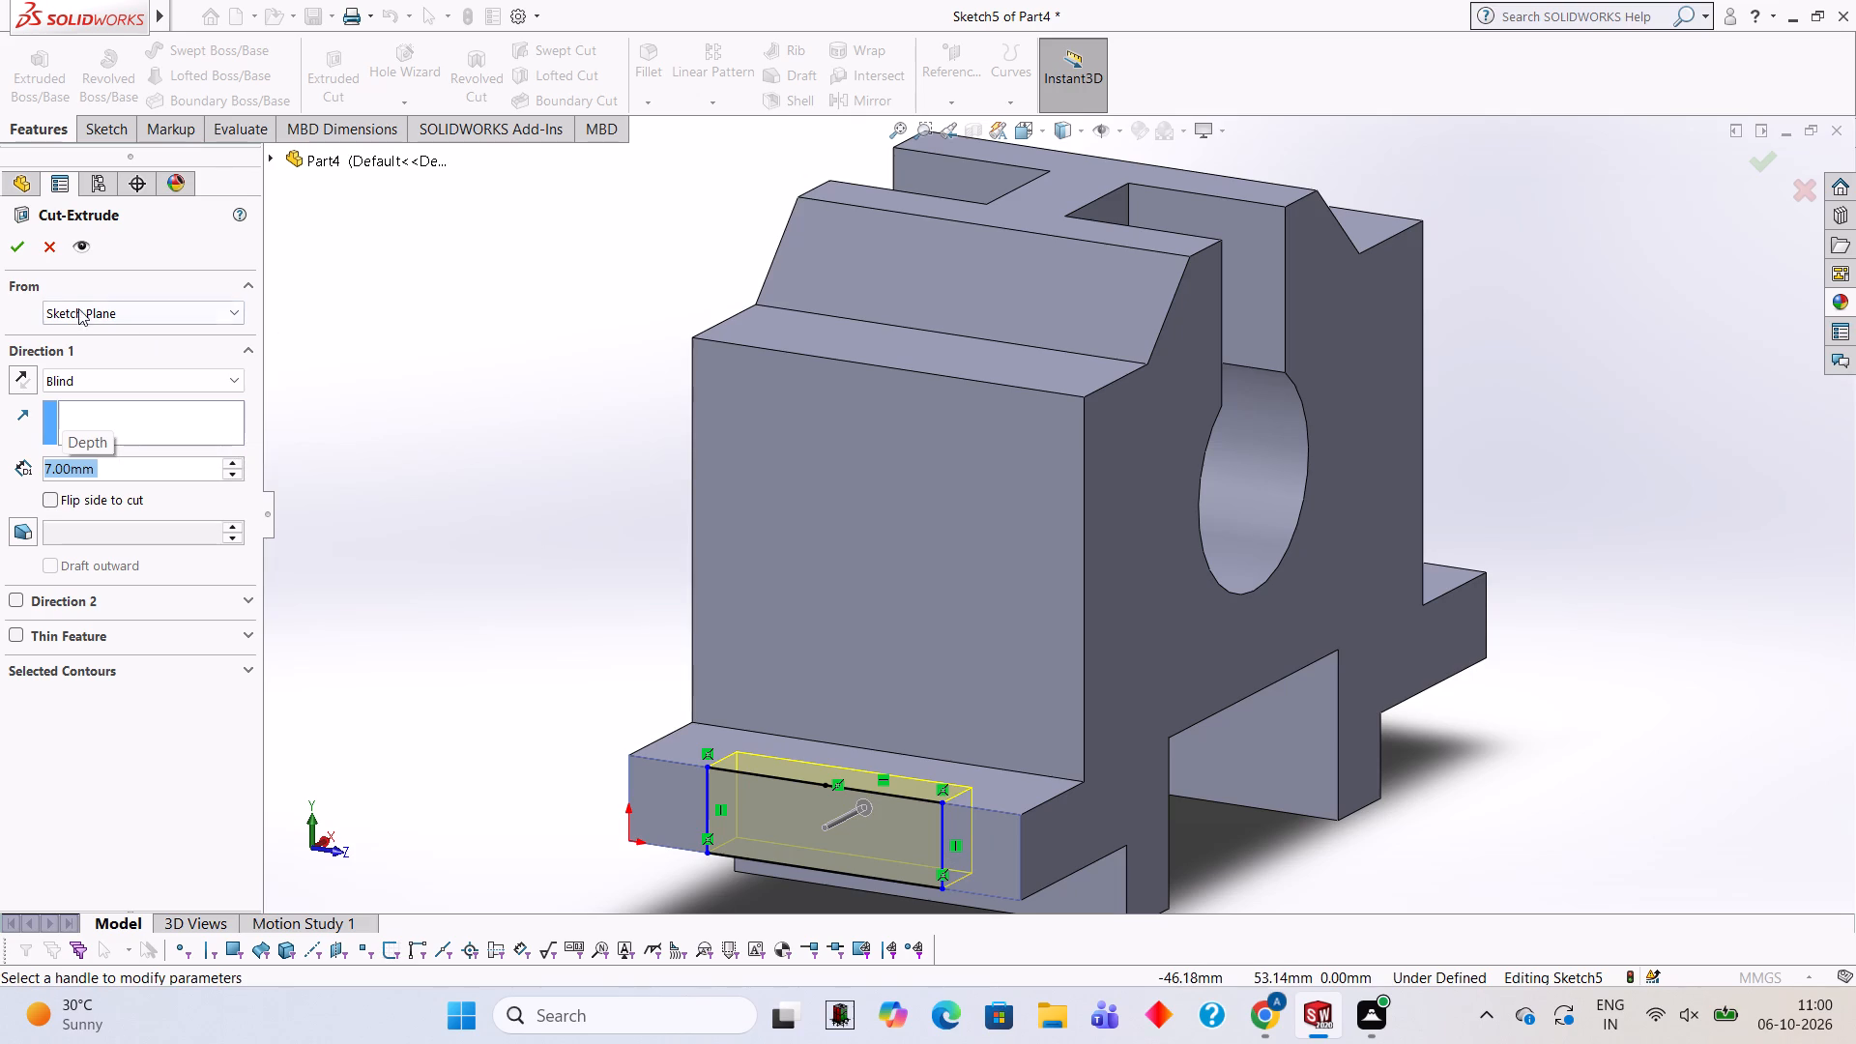
pyautogui.click(18, 251)
pyautogui.click(425, 378)
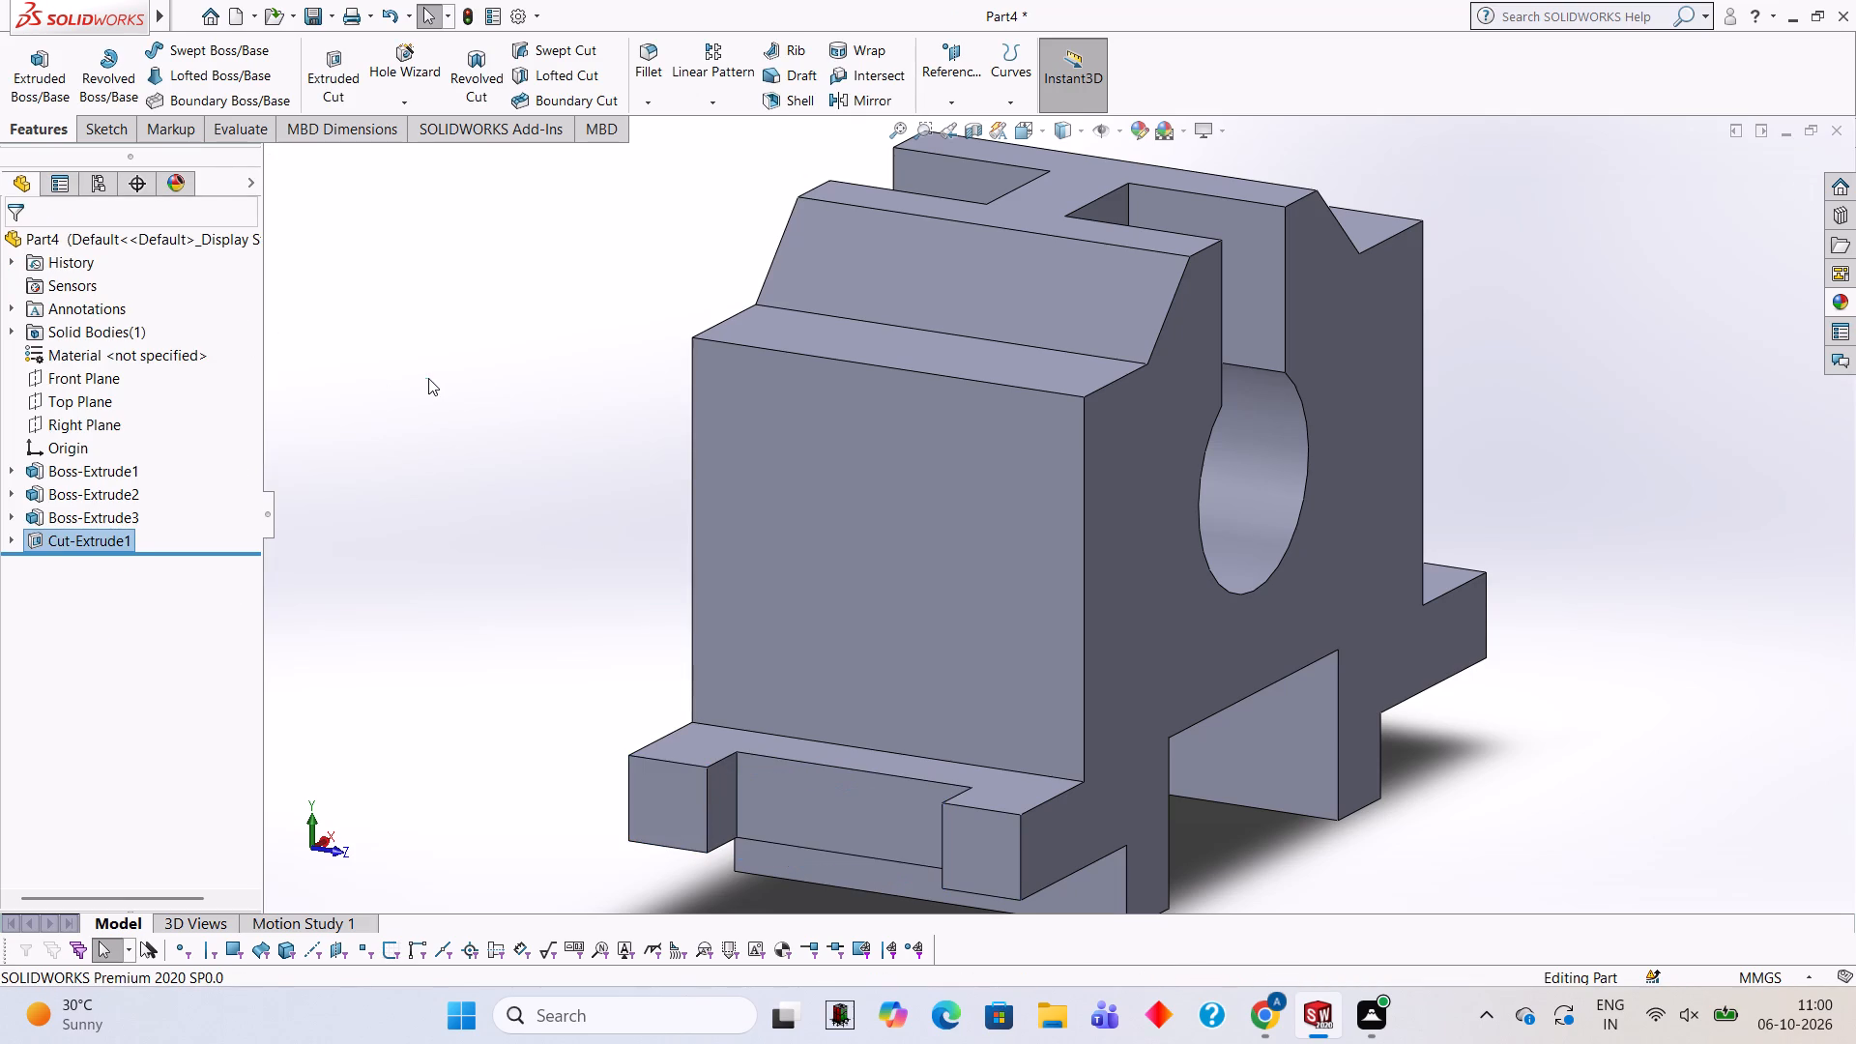
# On the opposite base flange's outer end face, sketch a 30 mm by 10 mm rectangle of lines centred on its upper edge's midpoint.
pyautogui.moveTo(509, 380); pyautogui.dragTo(547, 388)
pyautogui.moveTo(561, 397); pyautogui.dragTo(858, 424, button='middle')
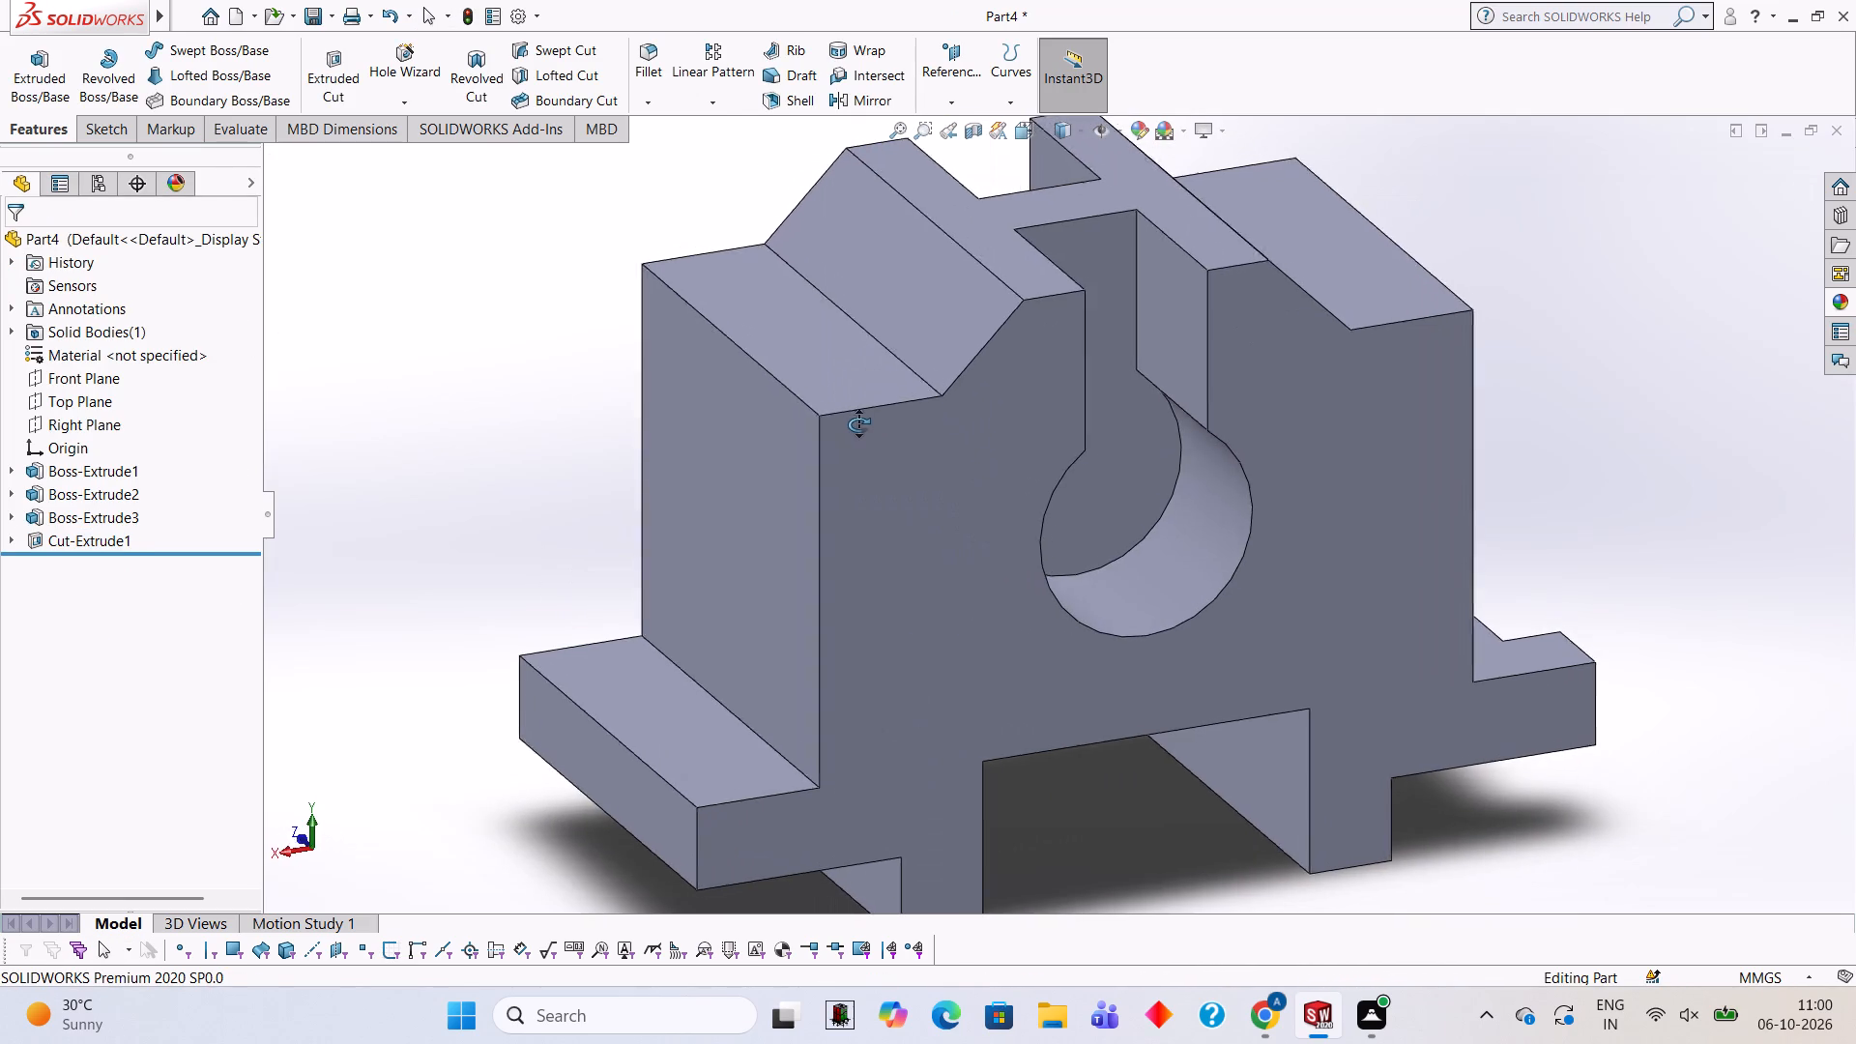
pyautogui.moveTo(858, 424); pyautogui.dragTo(951, 391, button='middle')
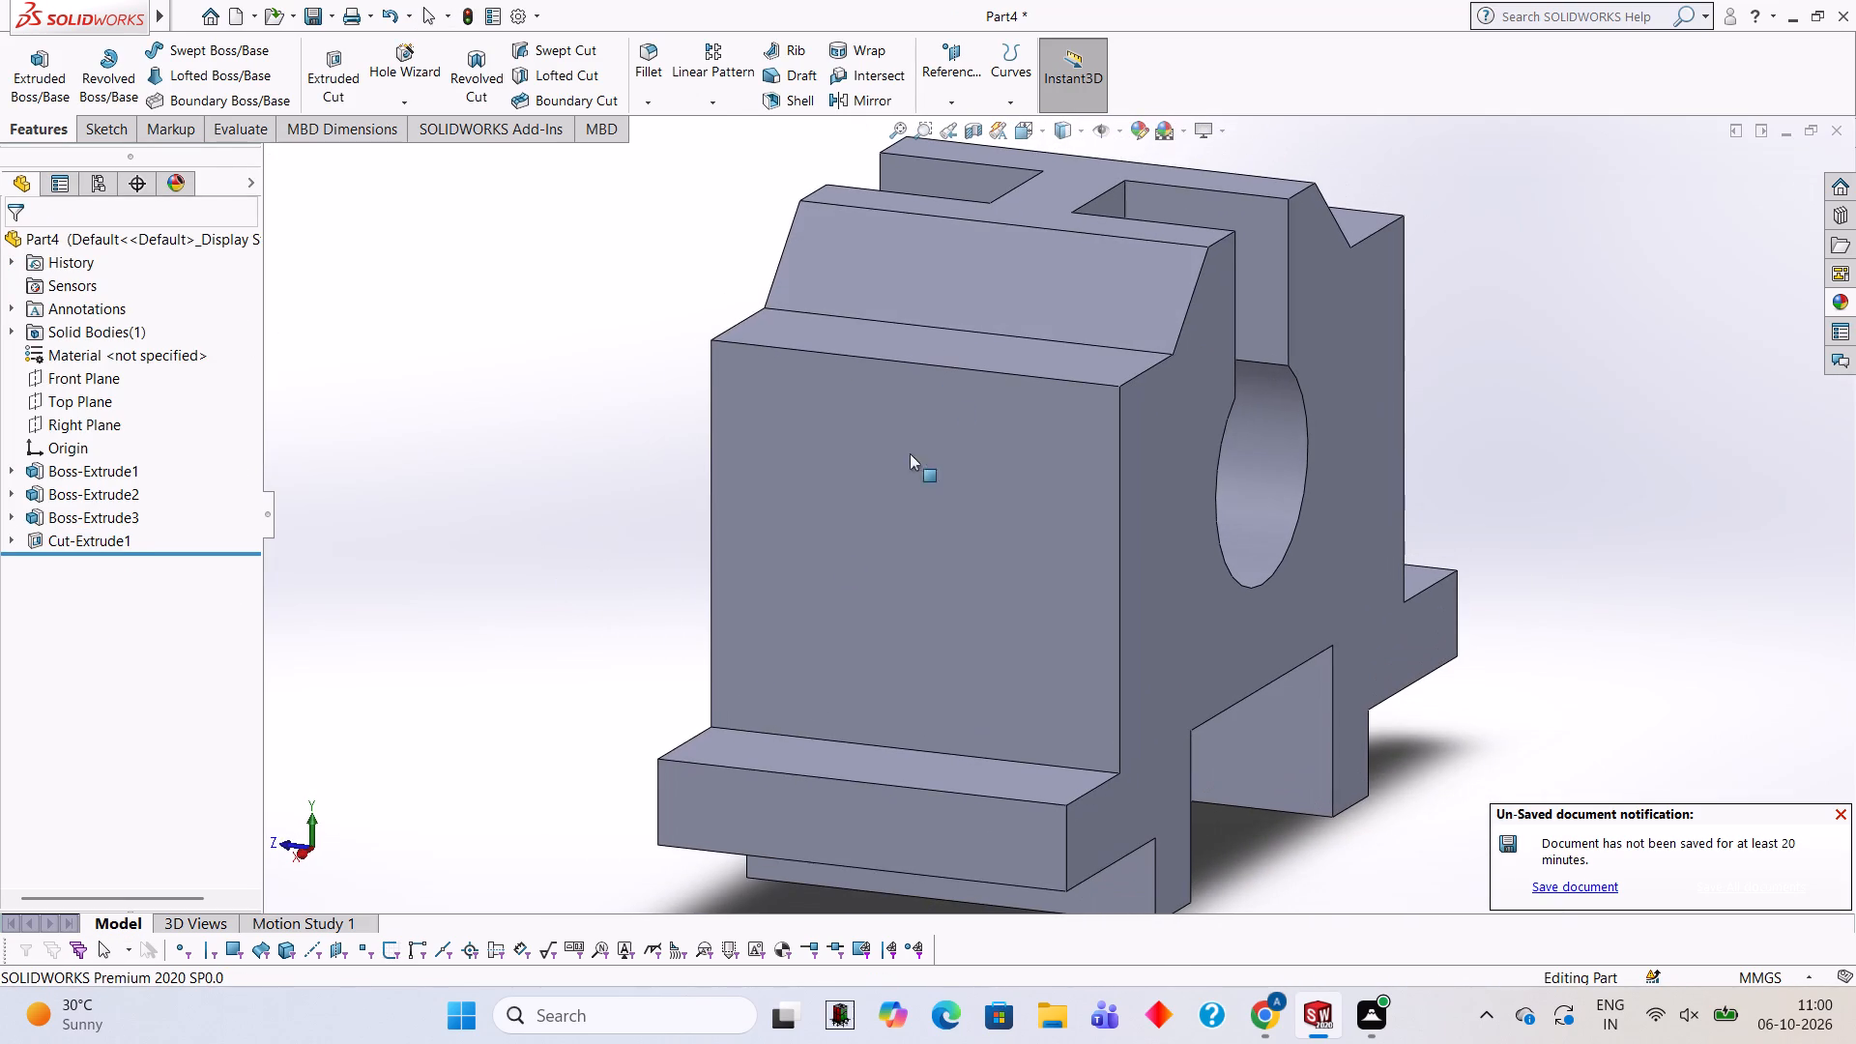
pyautogui.click(776, 803)
pyautogui.click(863, 738)
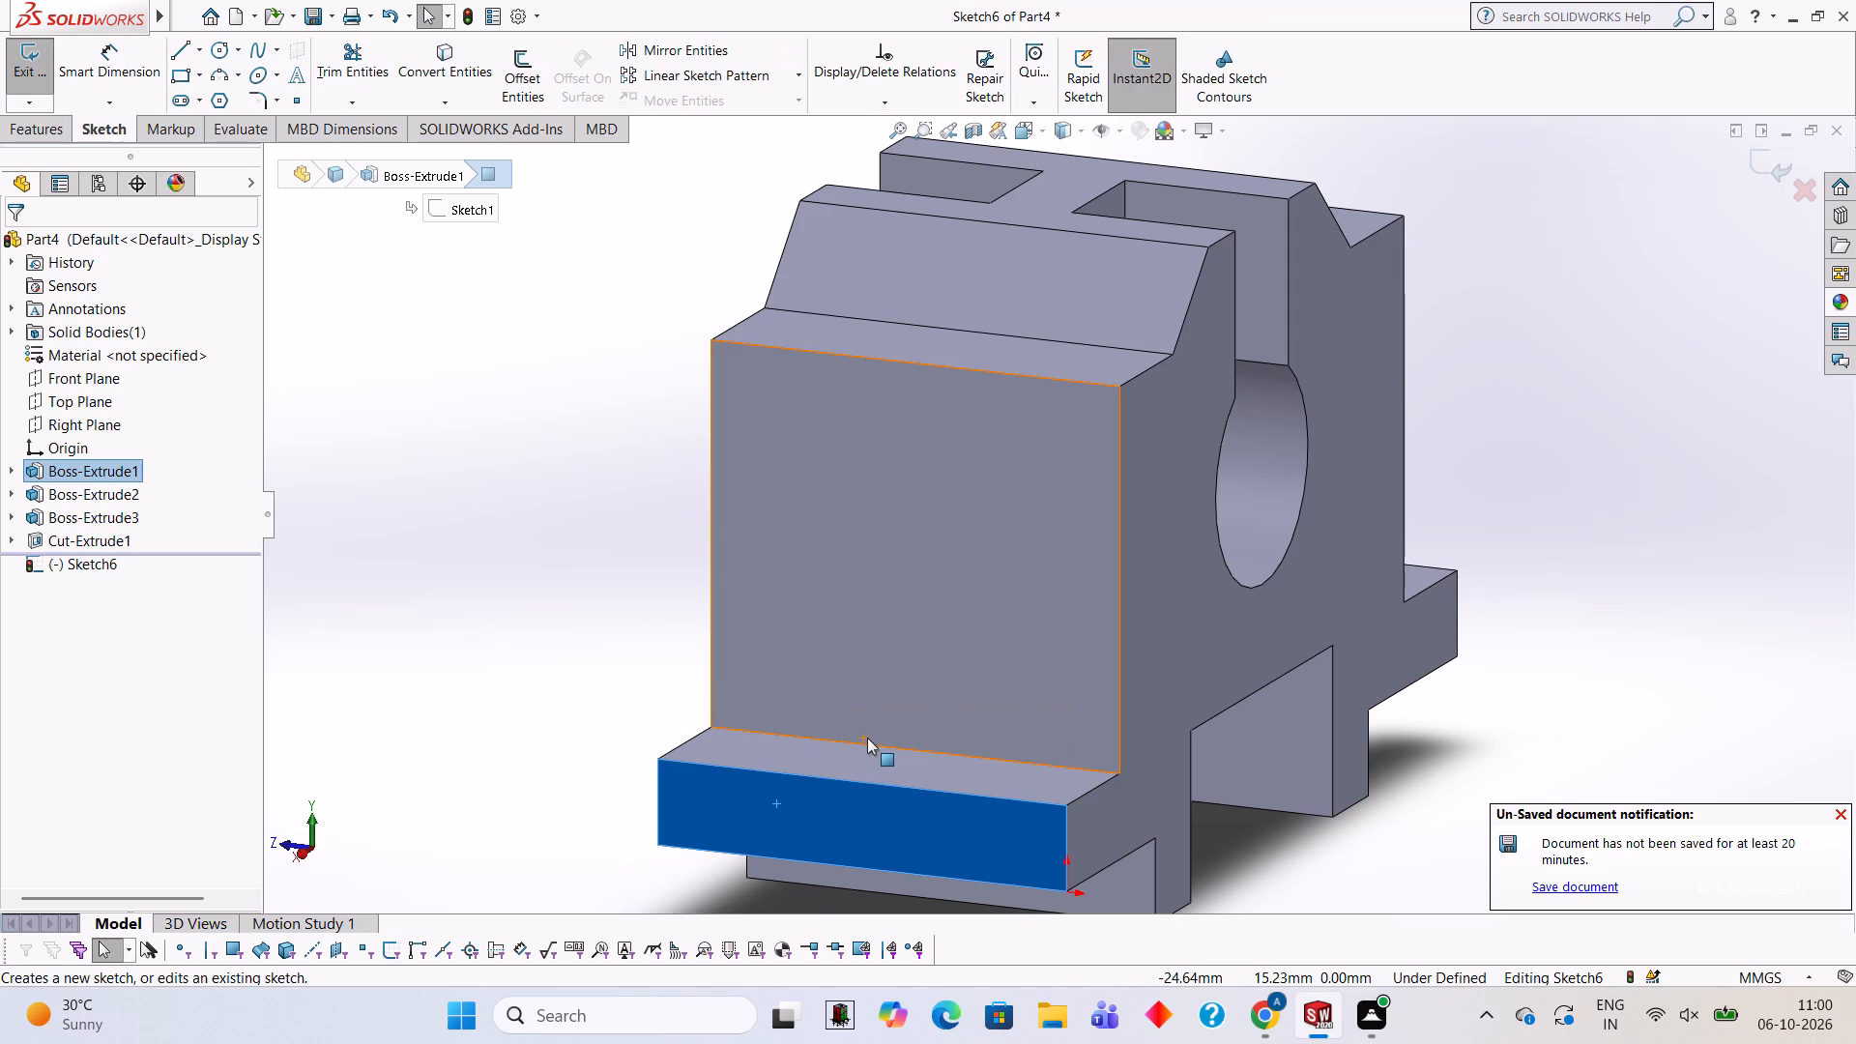
pyautogui.hotkey('ctrl', '8')
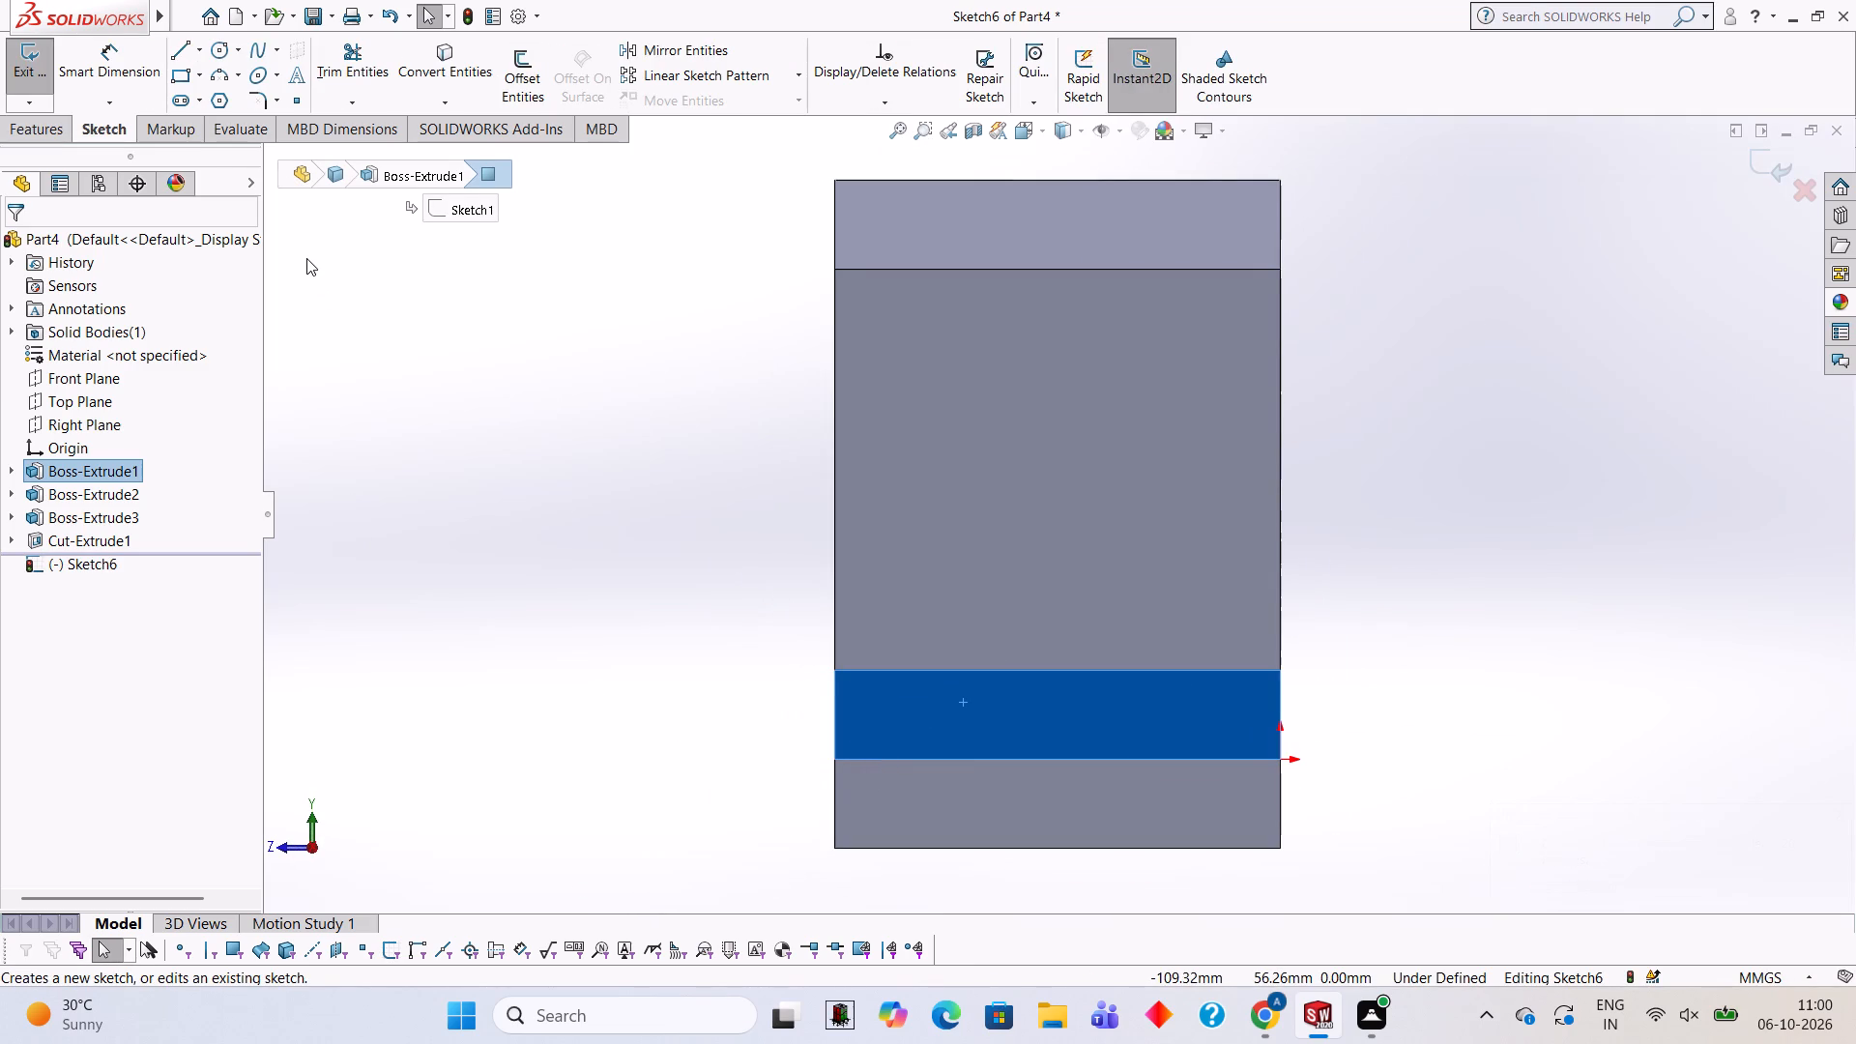
pyautogui.click(184, 59)
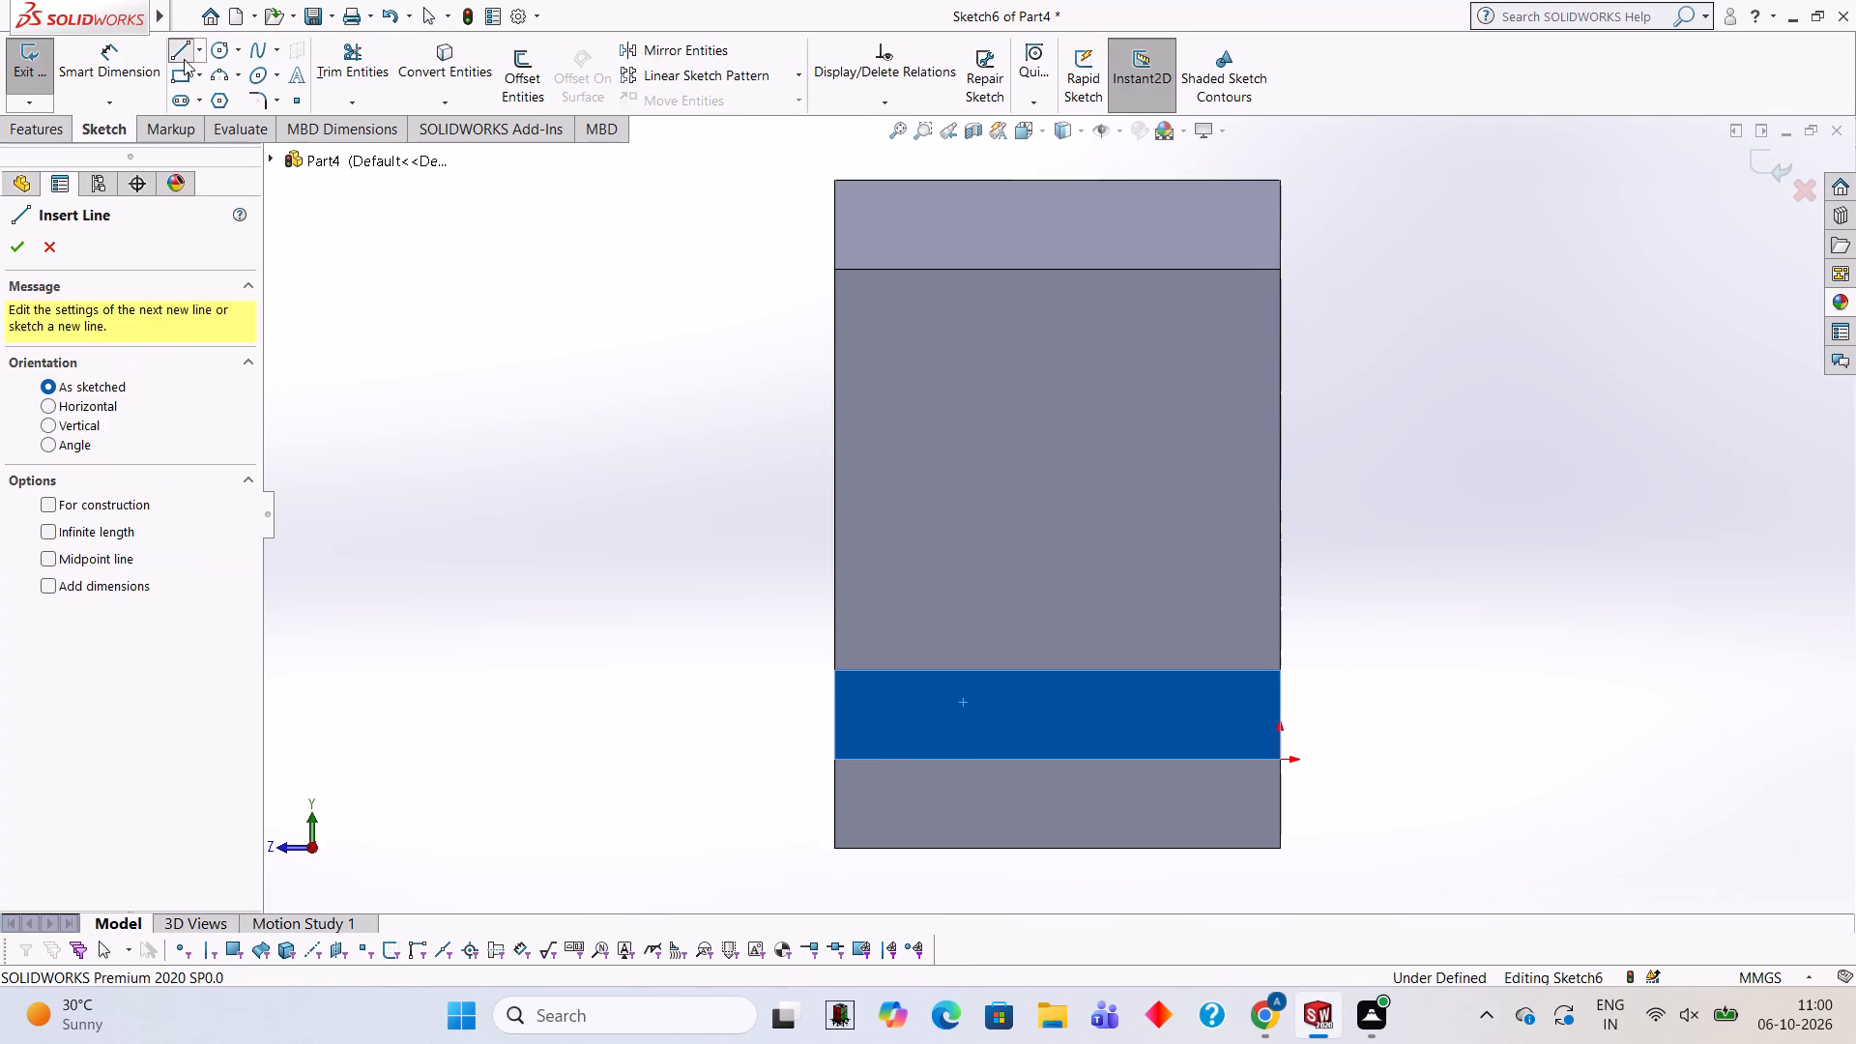
pyautogui.click(1057, 672)
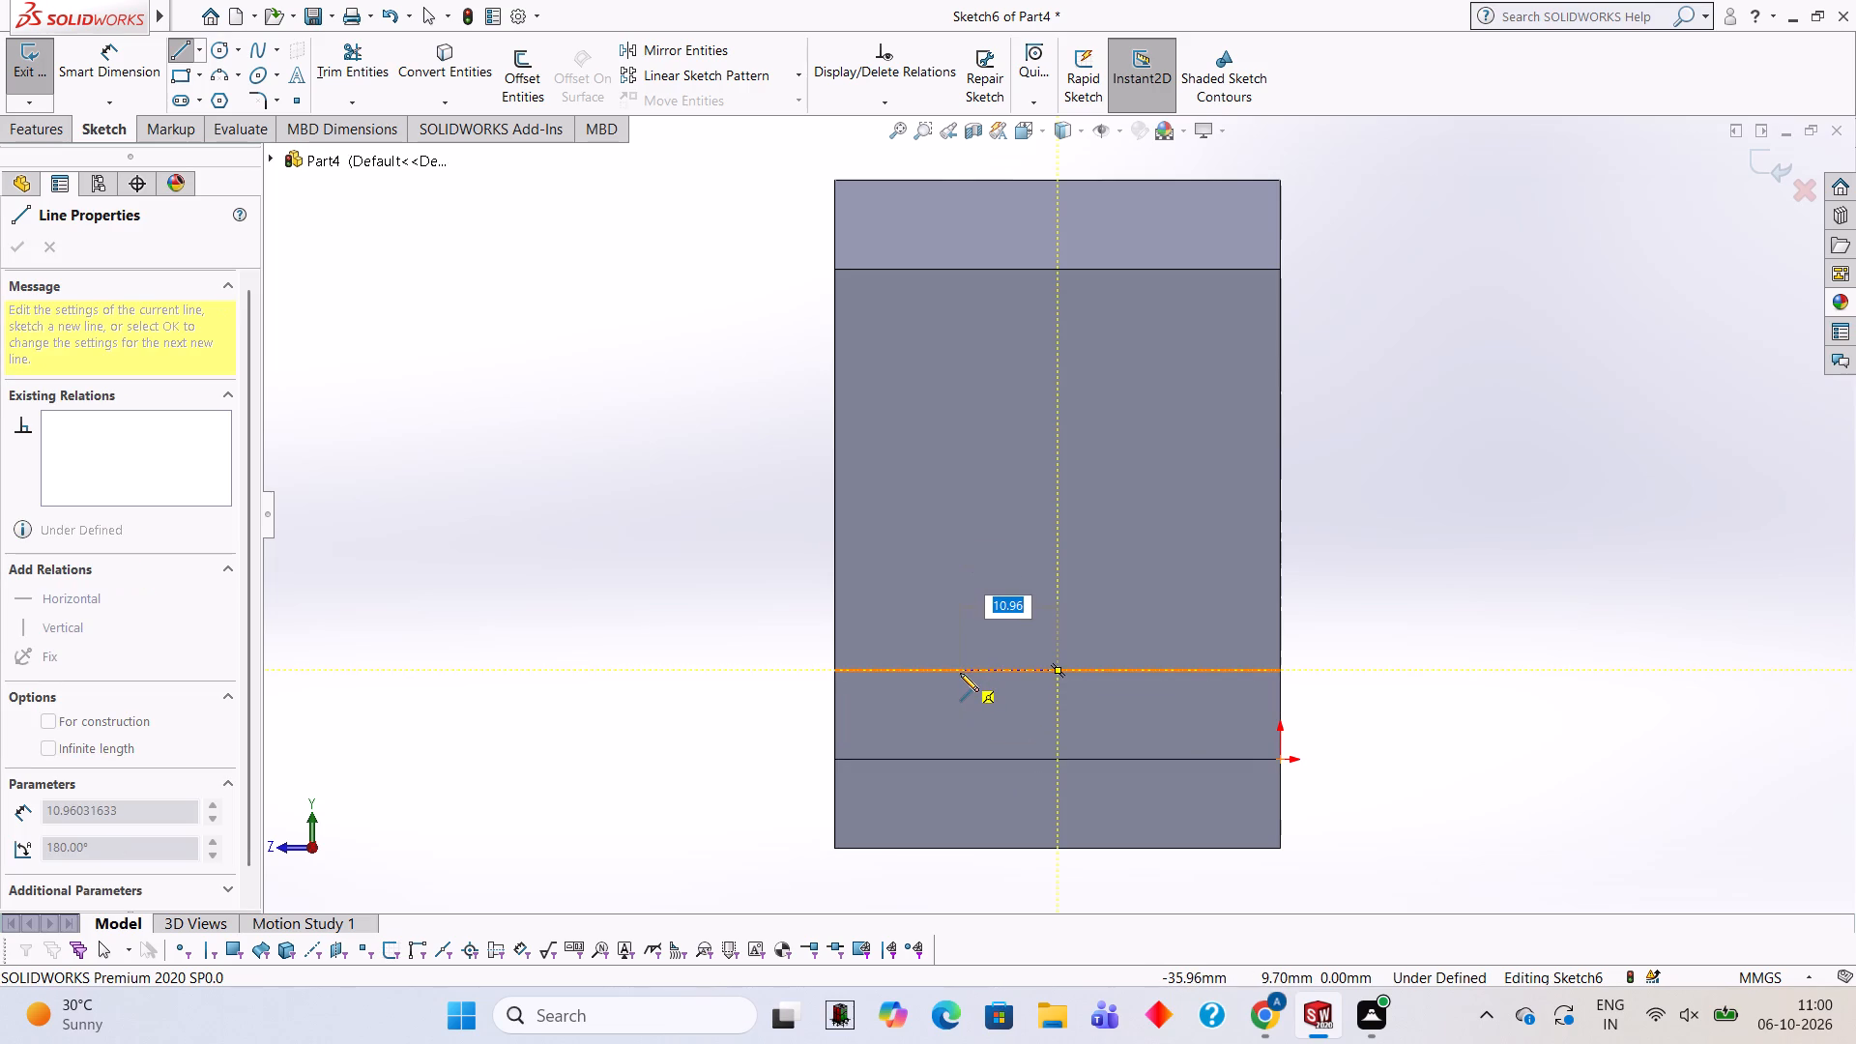
pyautogui.write('15')
pyautogui.press('Return')
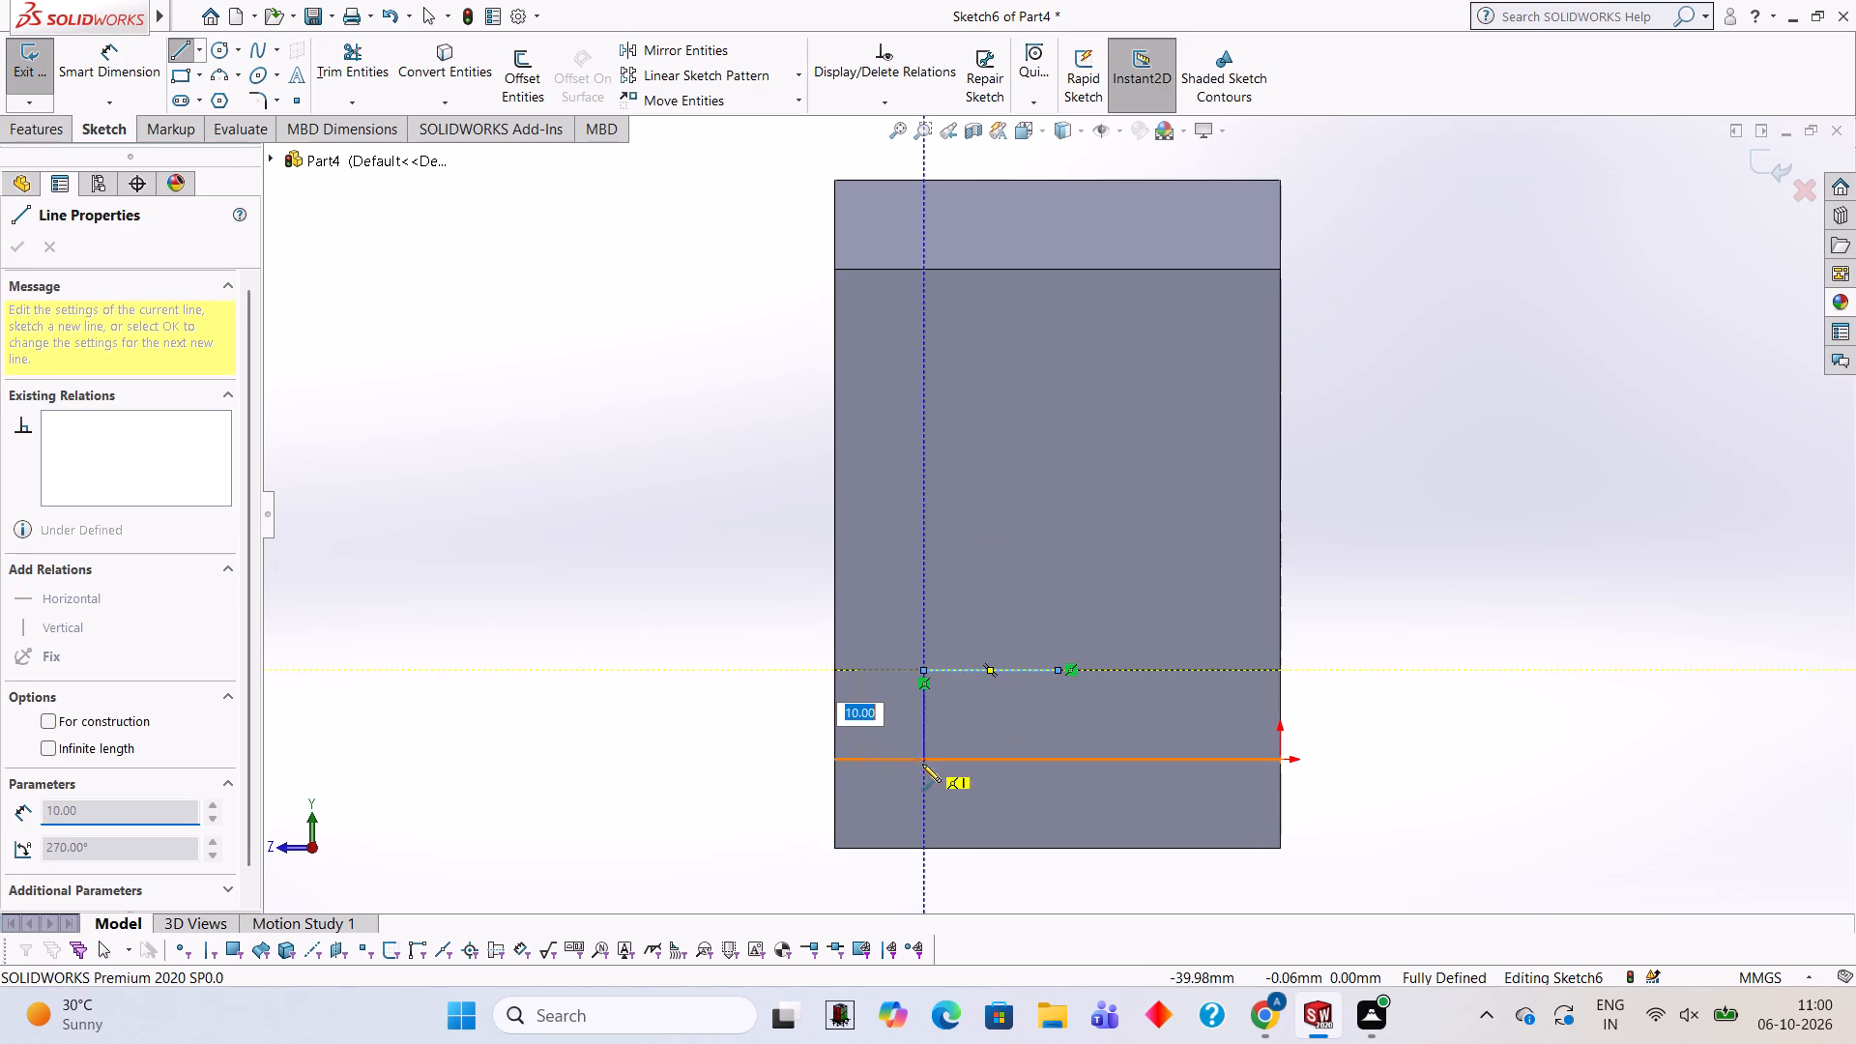
pyautogui.click(923, 759)
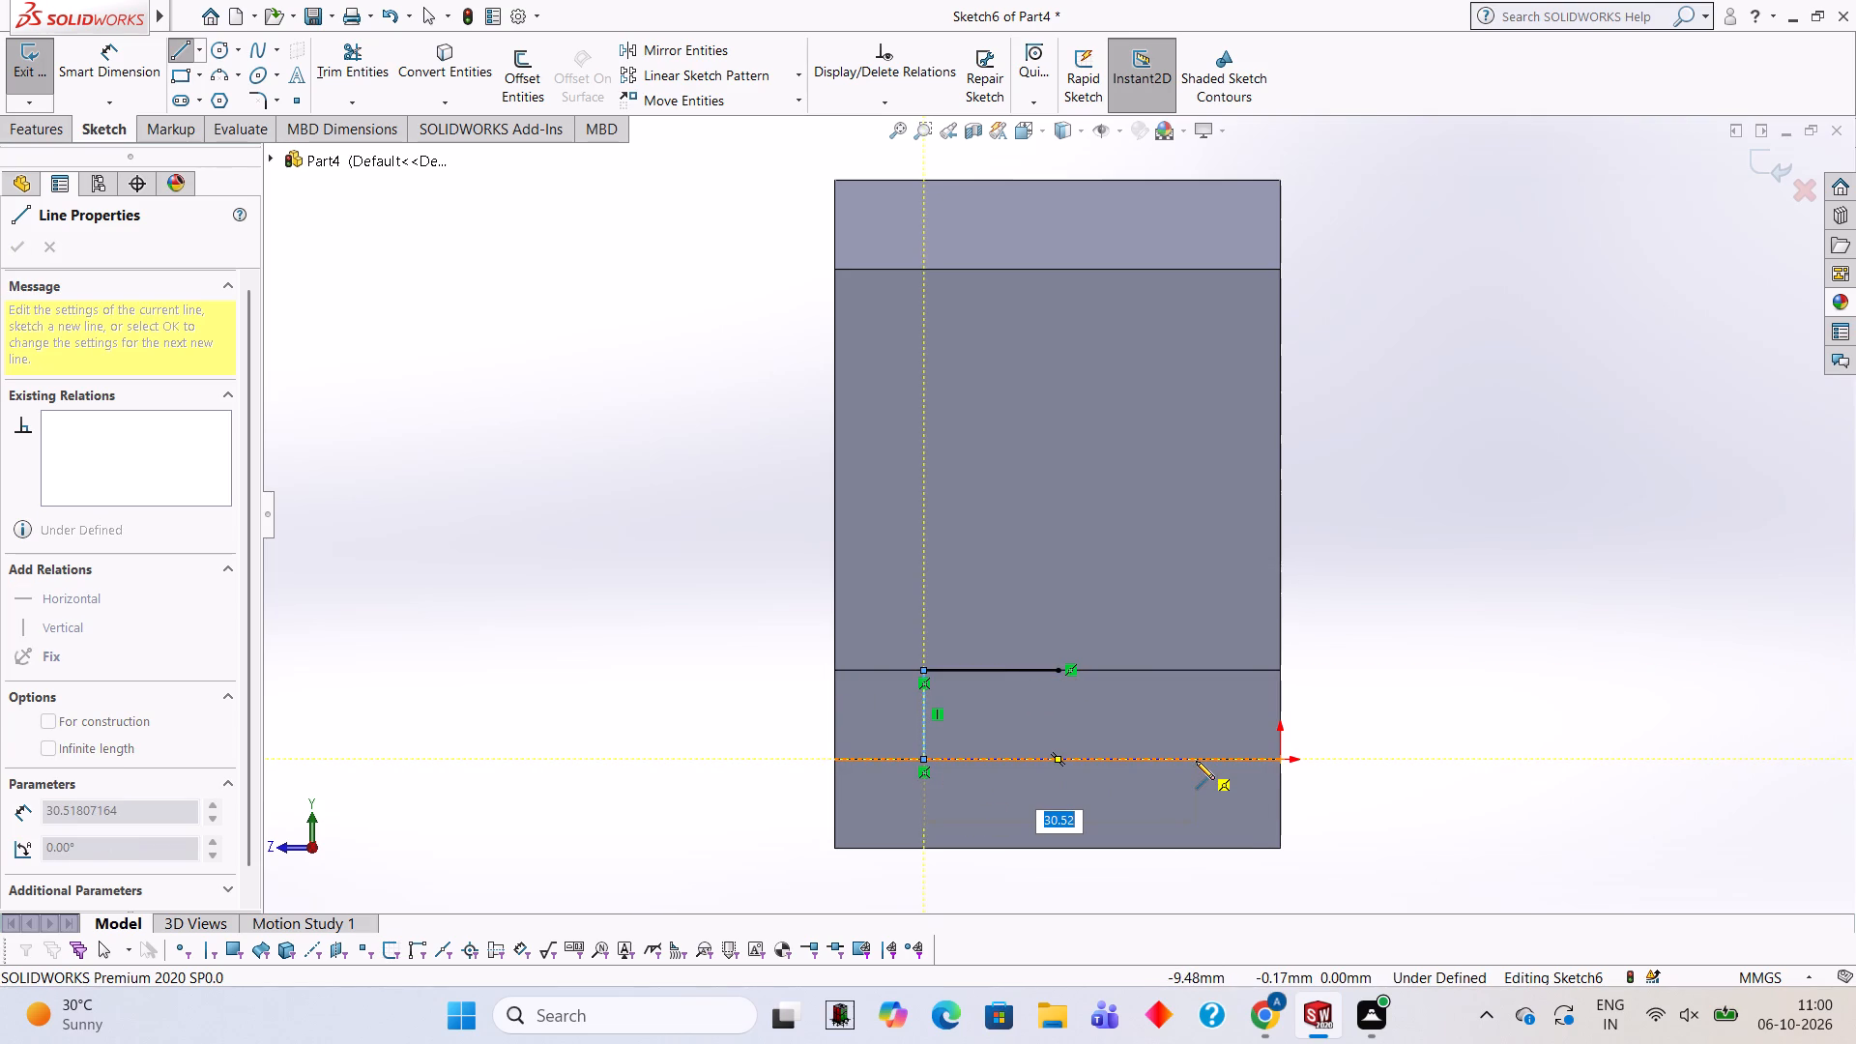
pyautogui.write('30')
pyautogui.press('Return')
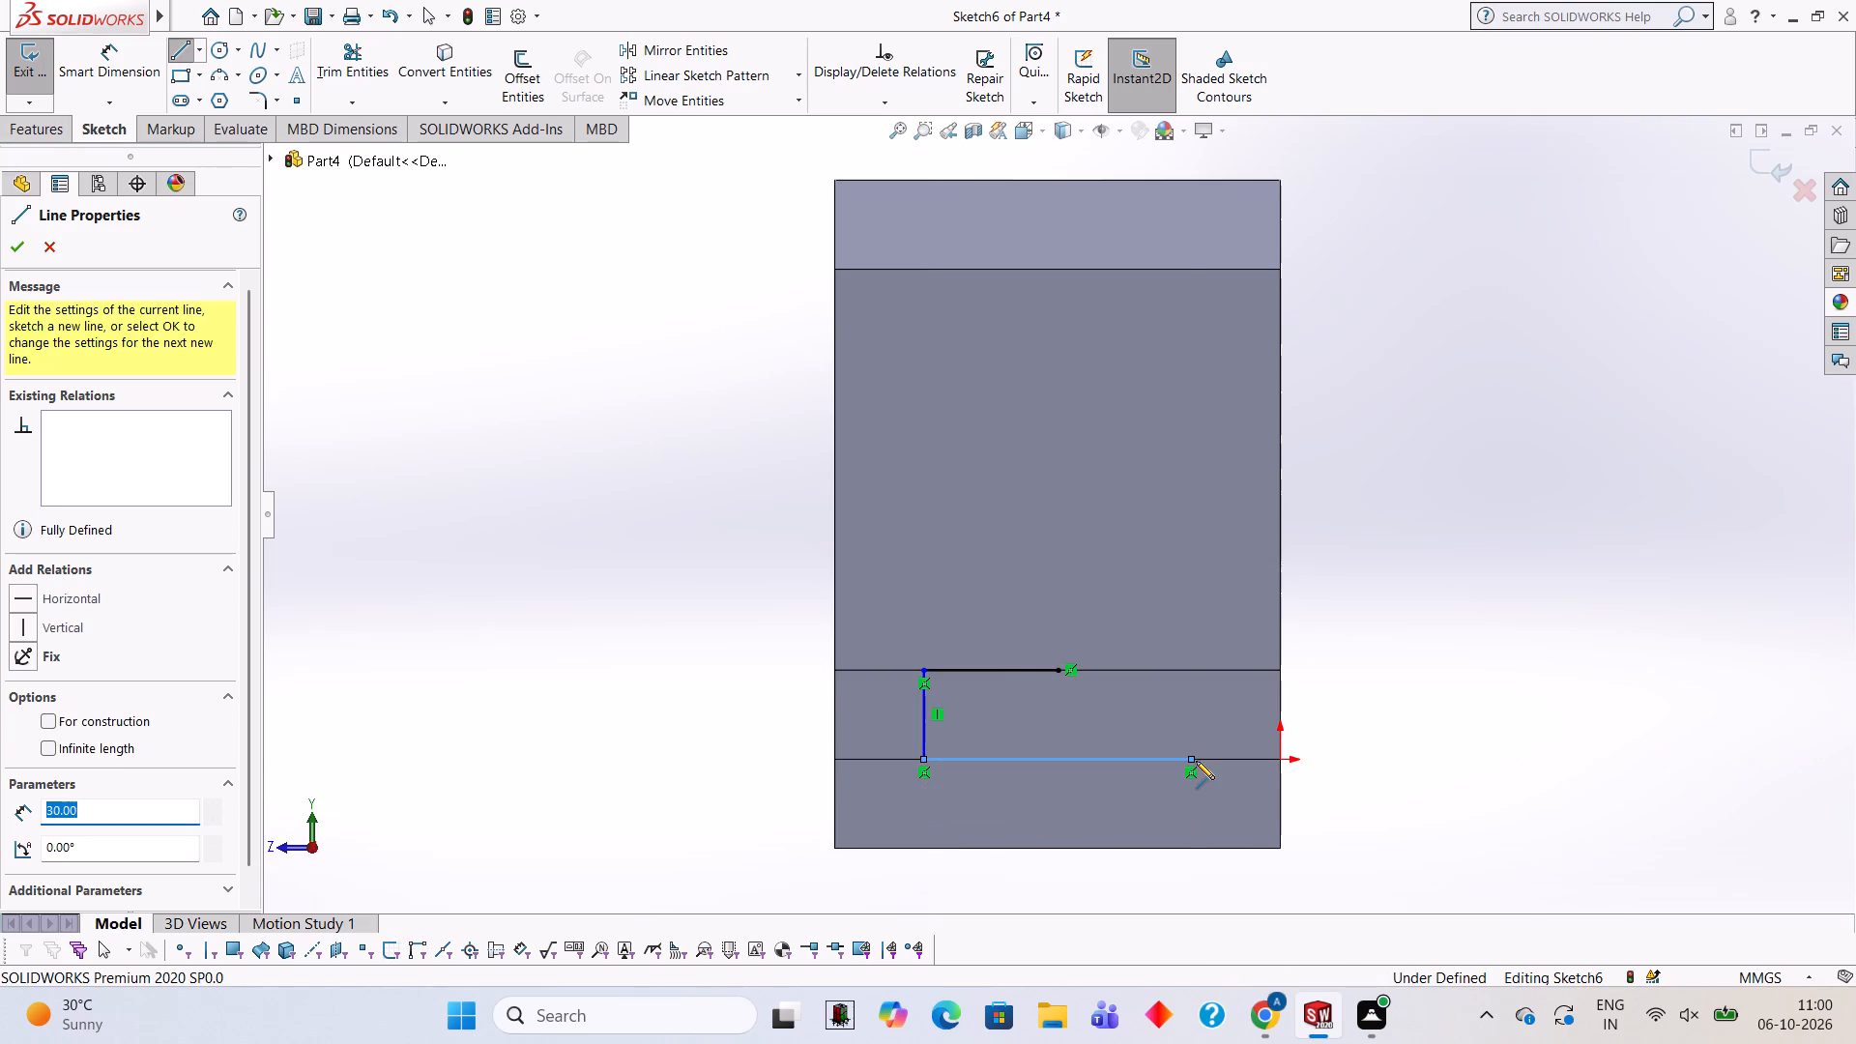
pyautogui.click(1191, 669)
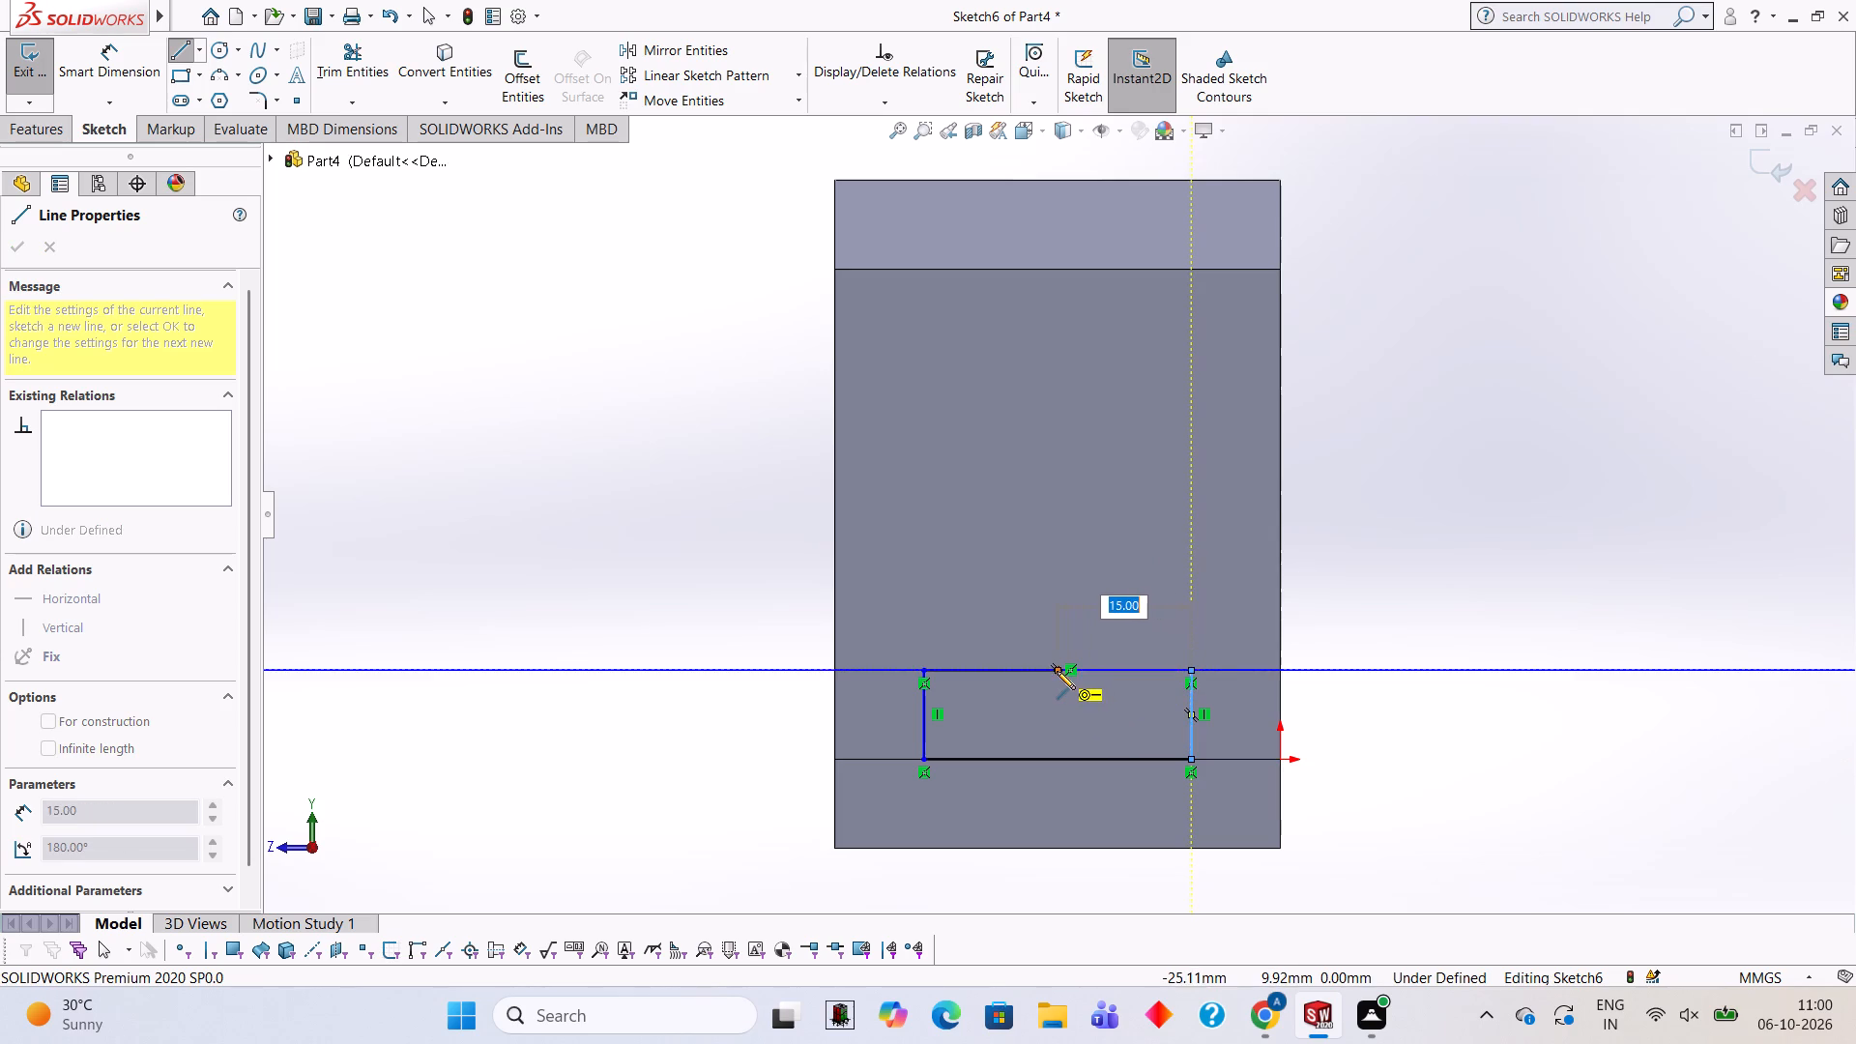
pyautogui.click(1057, 671)
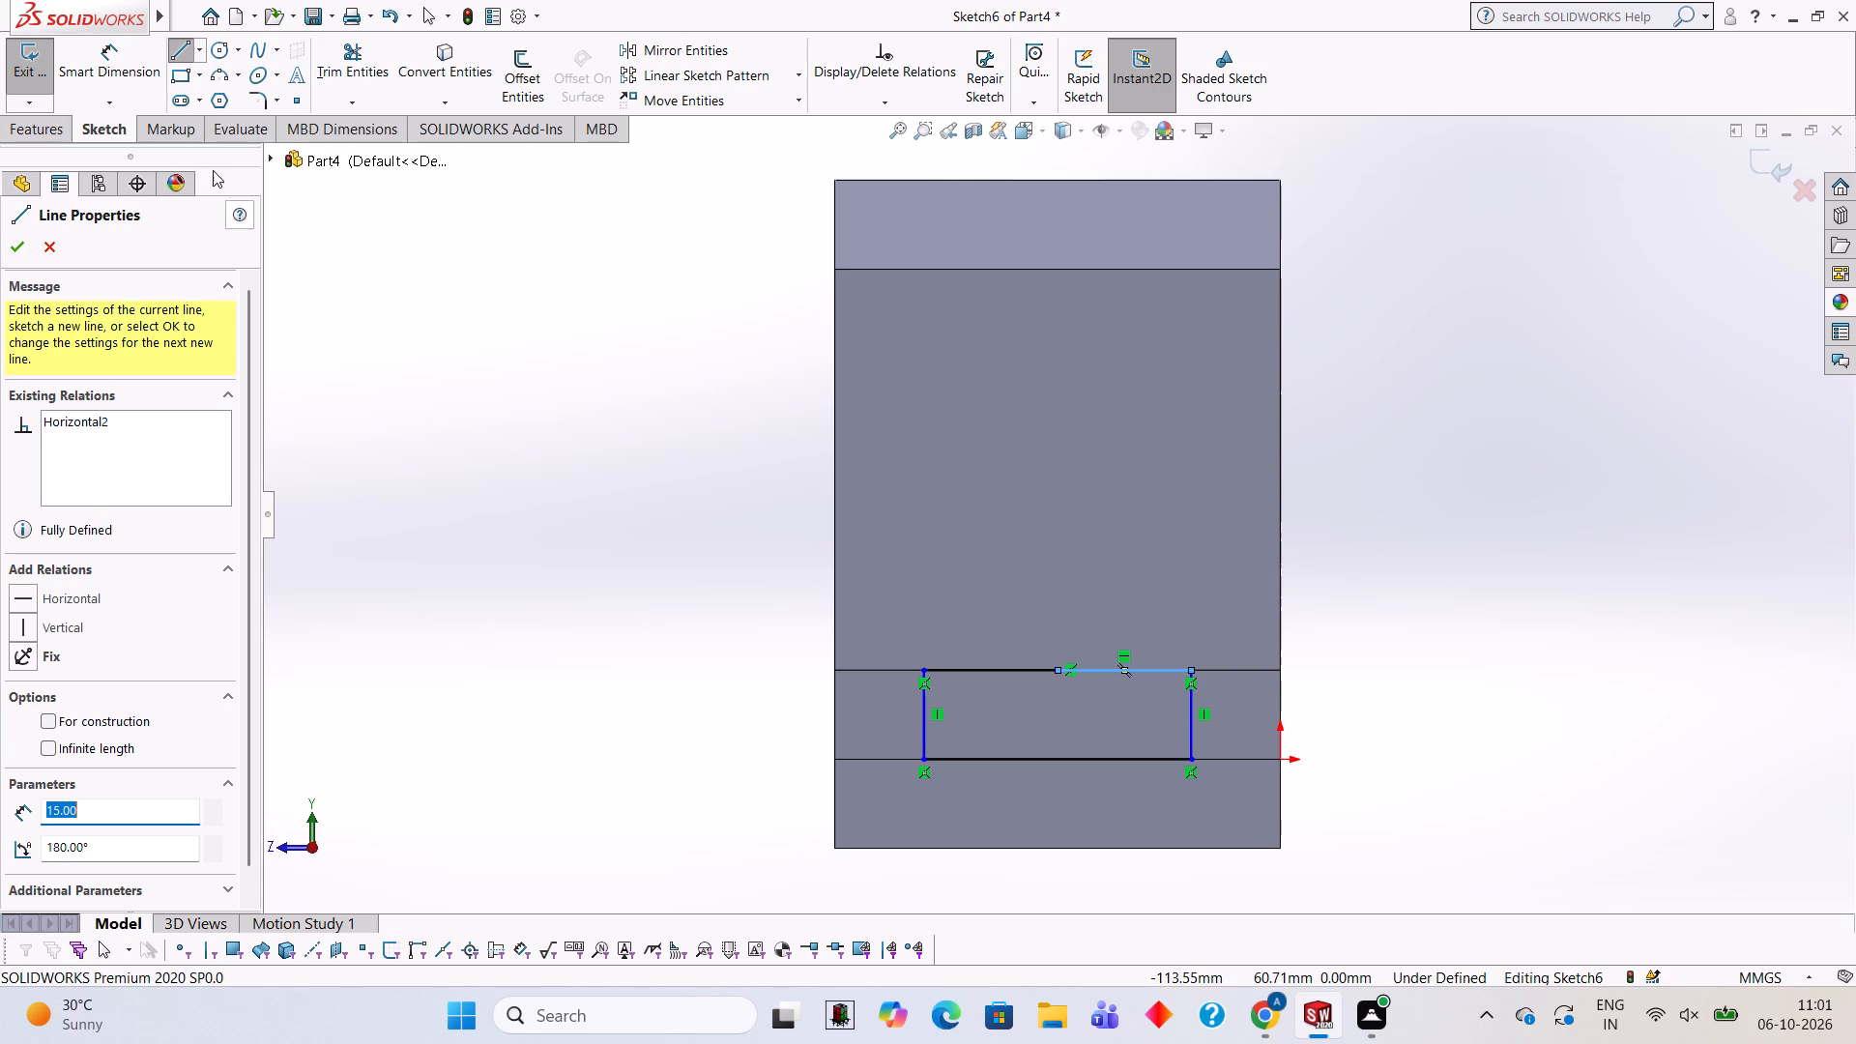
# Cut the rectangle on the opposite base flange as a 7 mm deep blind extruded cut.
pyautogui.click(43, 118)
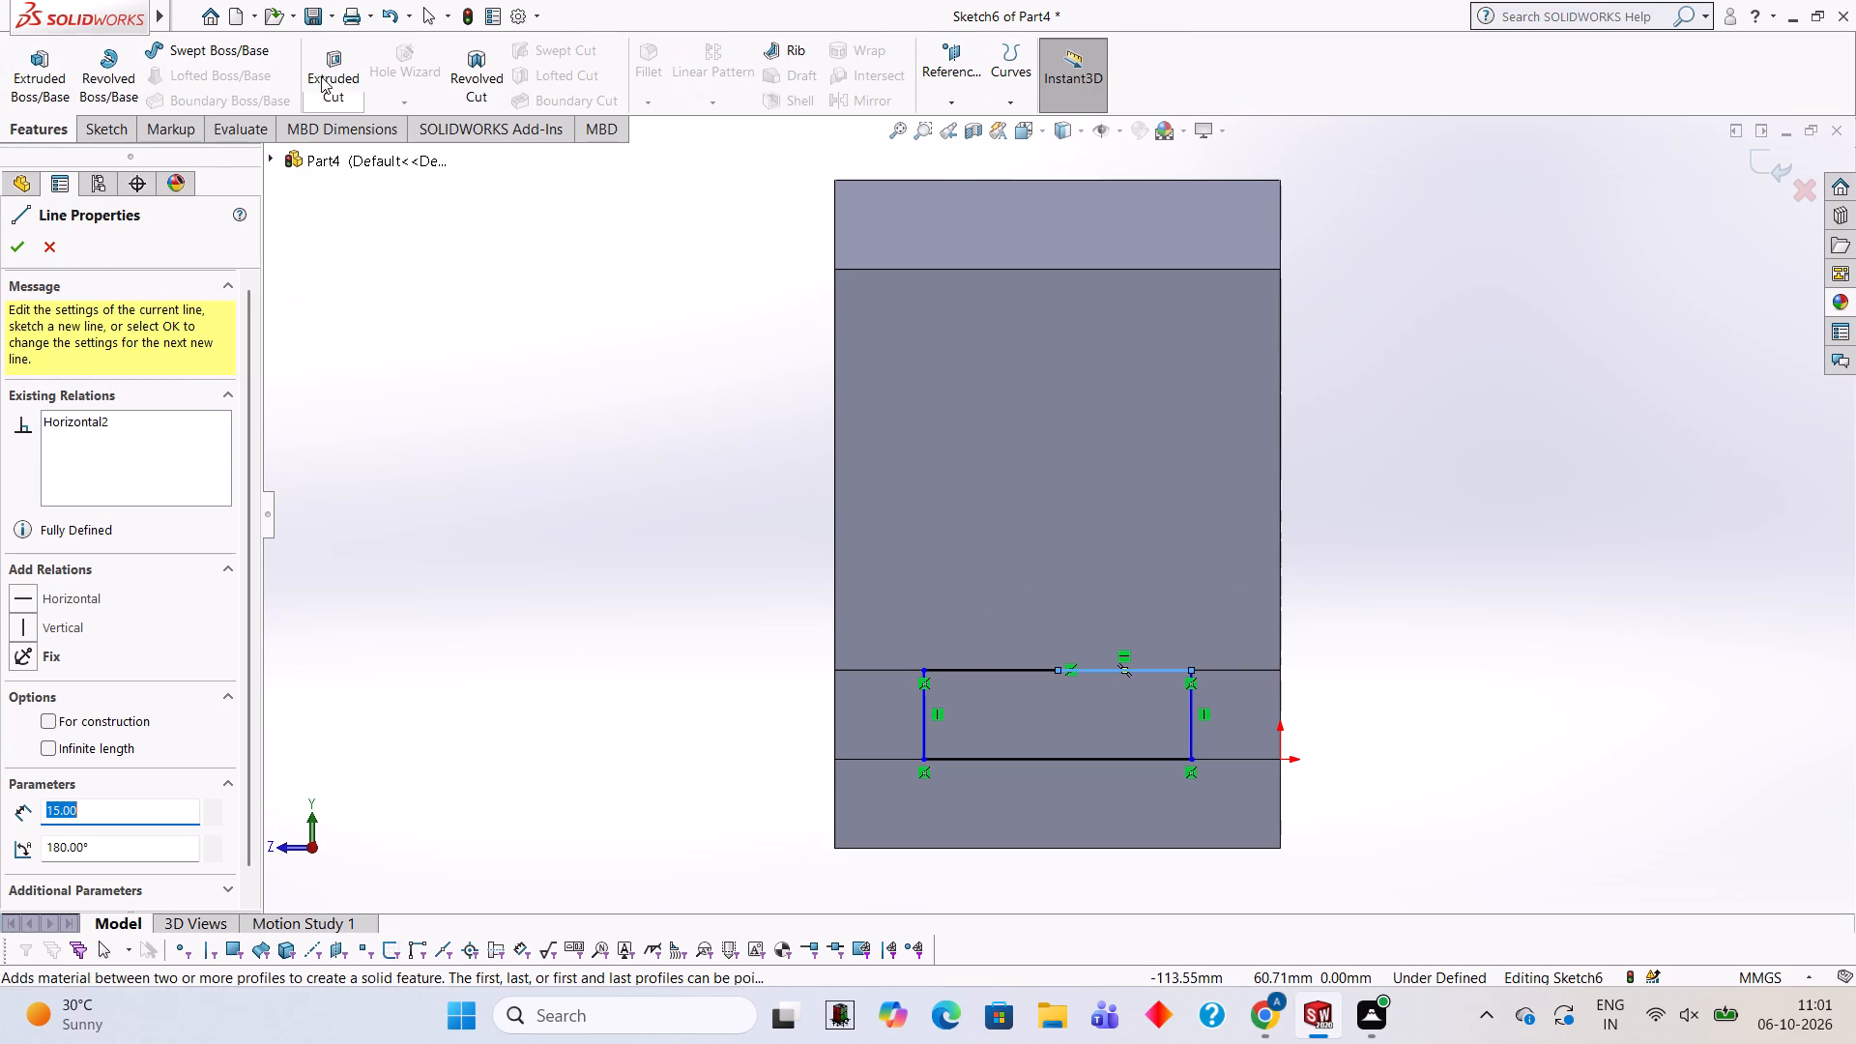
pyautogui.click(321, 68)
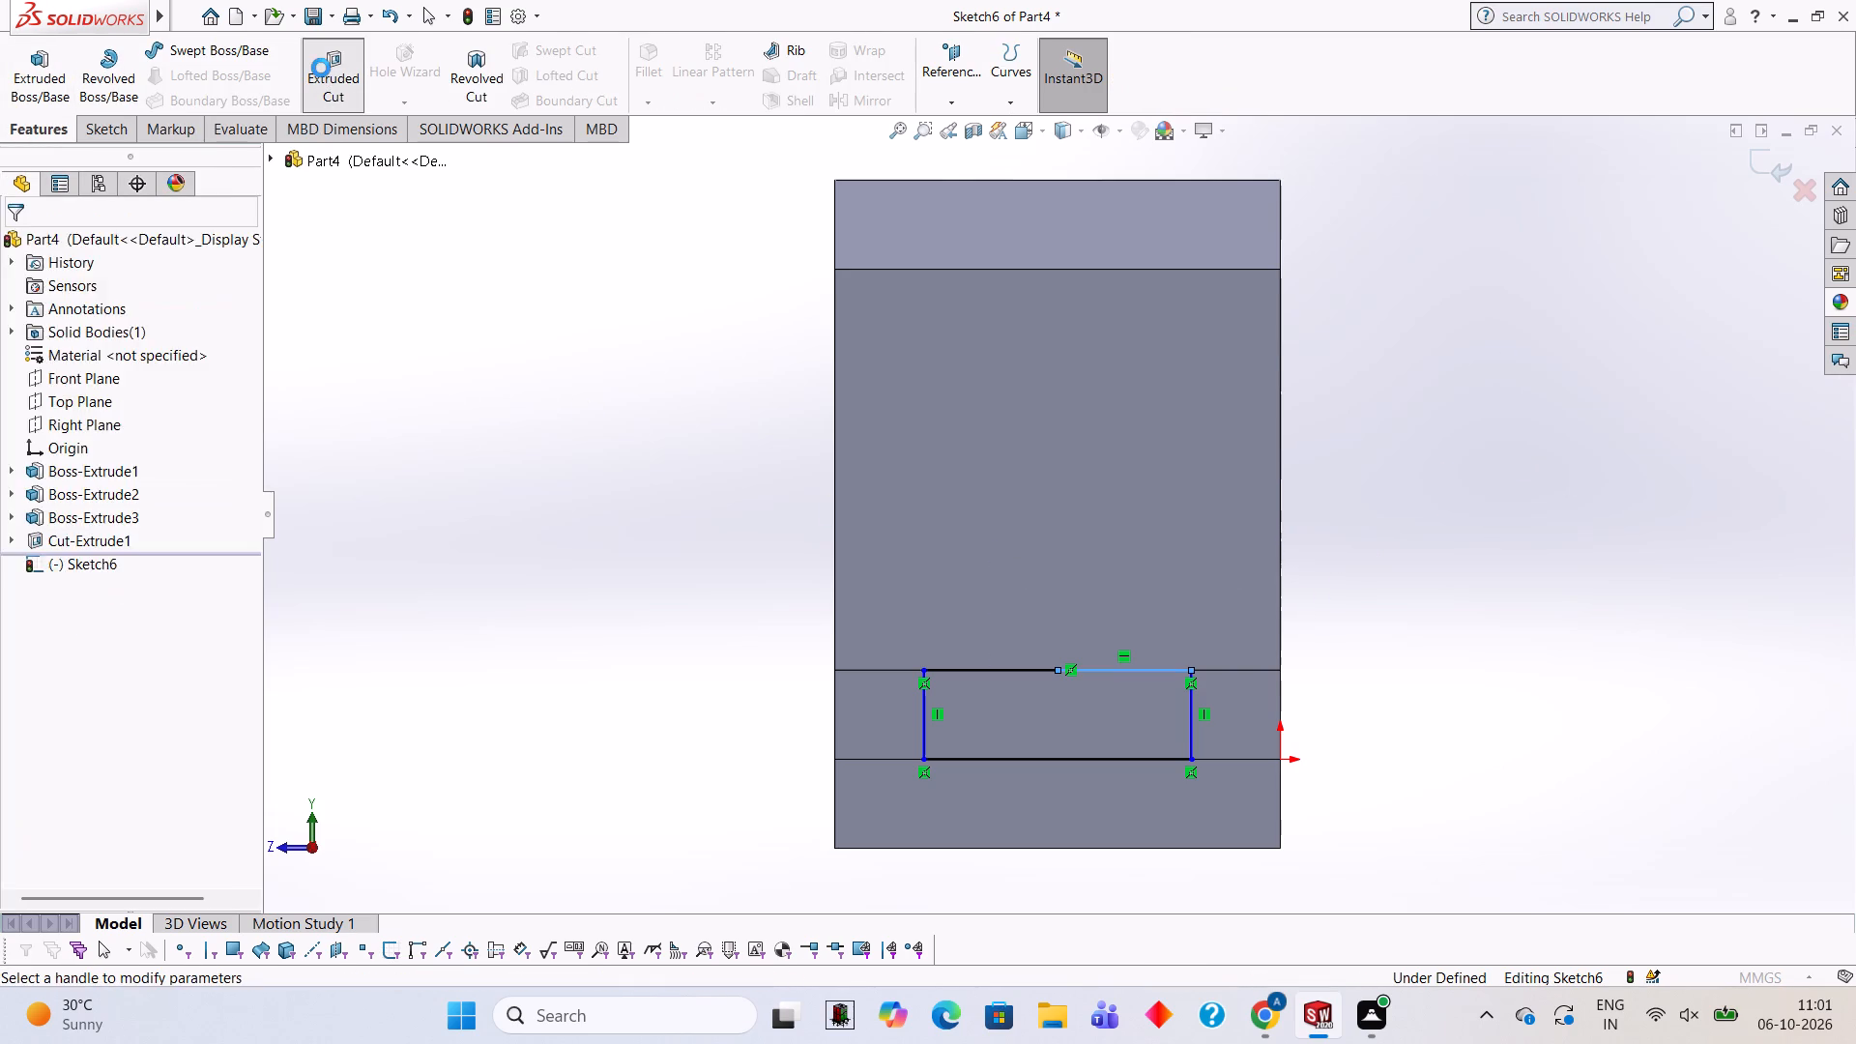
pyautogui.moveTo(1425, 337); pyautogui.dragTo(1322, 444, button='middle')
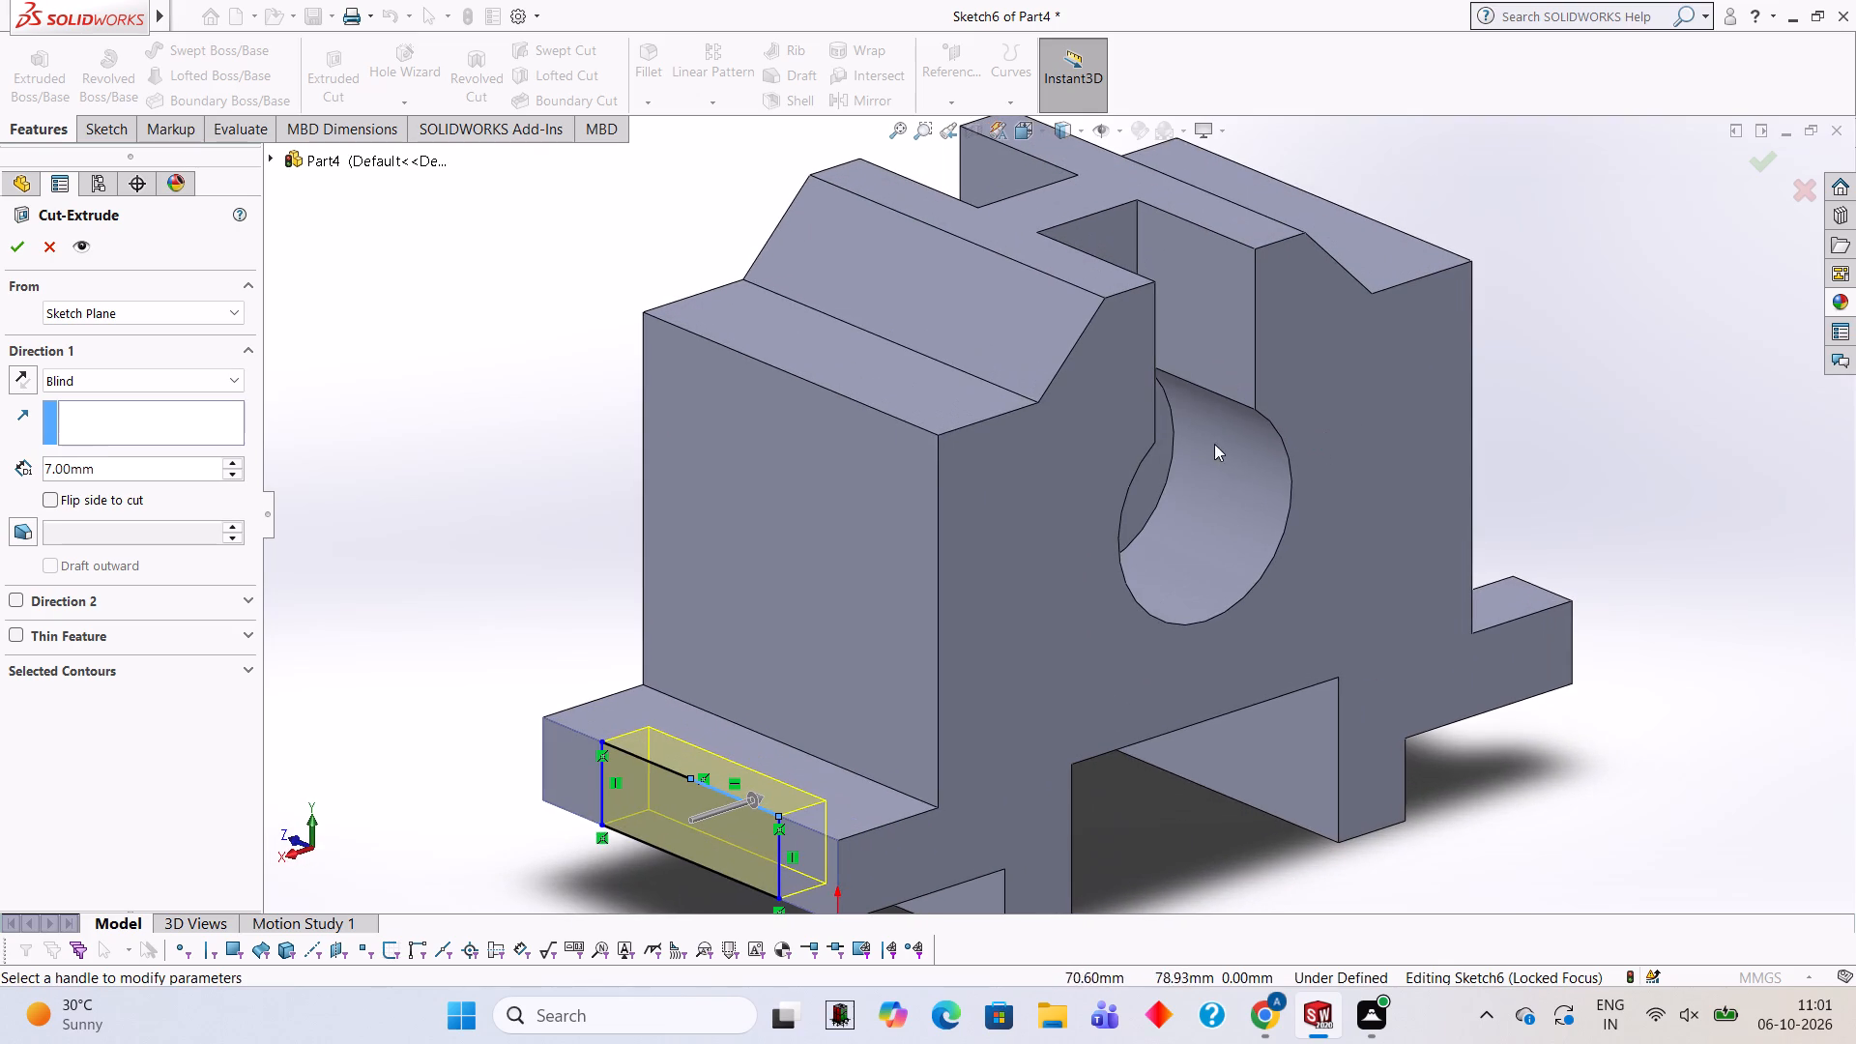
pyautogui.click(15, 247)
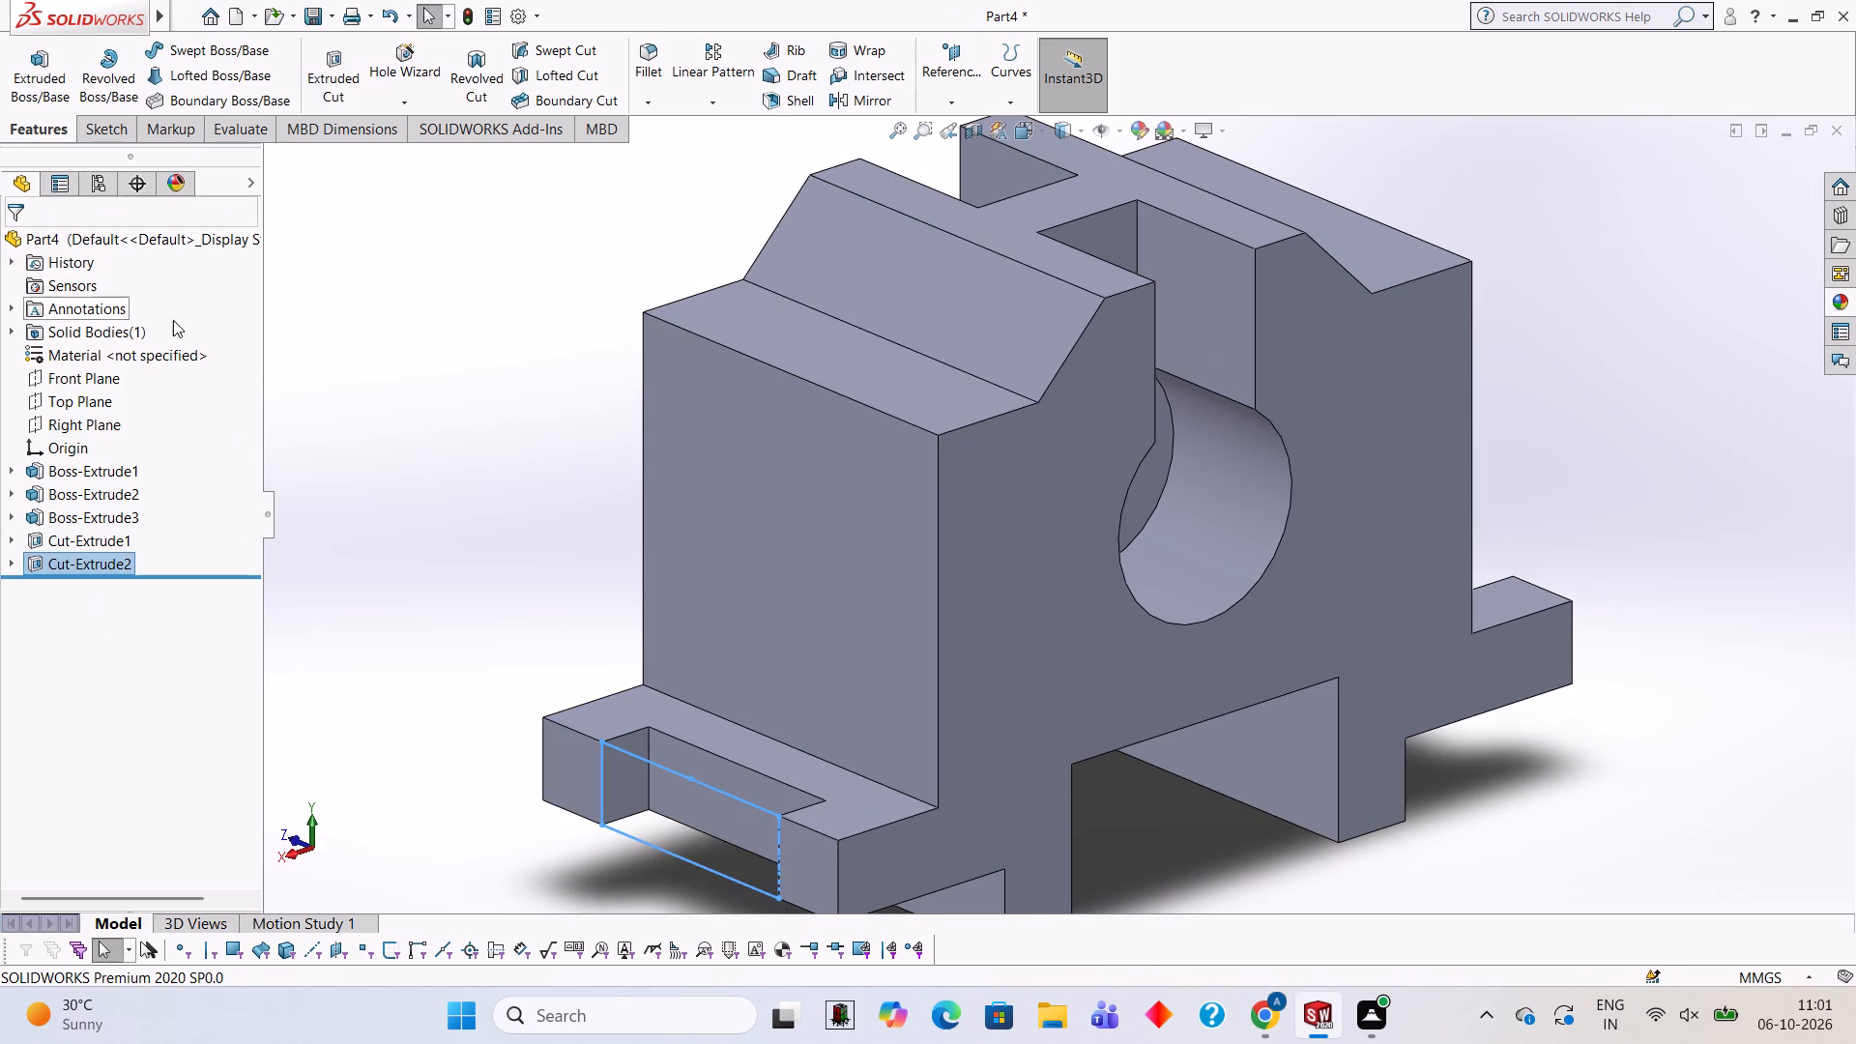
pyautogui.click(477, 408)
# Start a sketch on the body's vertical end face above the newly notched flange, viewed normal to the face.
pyautogui.scroll(2, 717, 659)
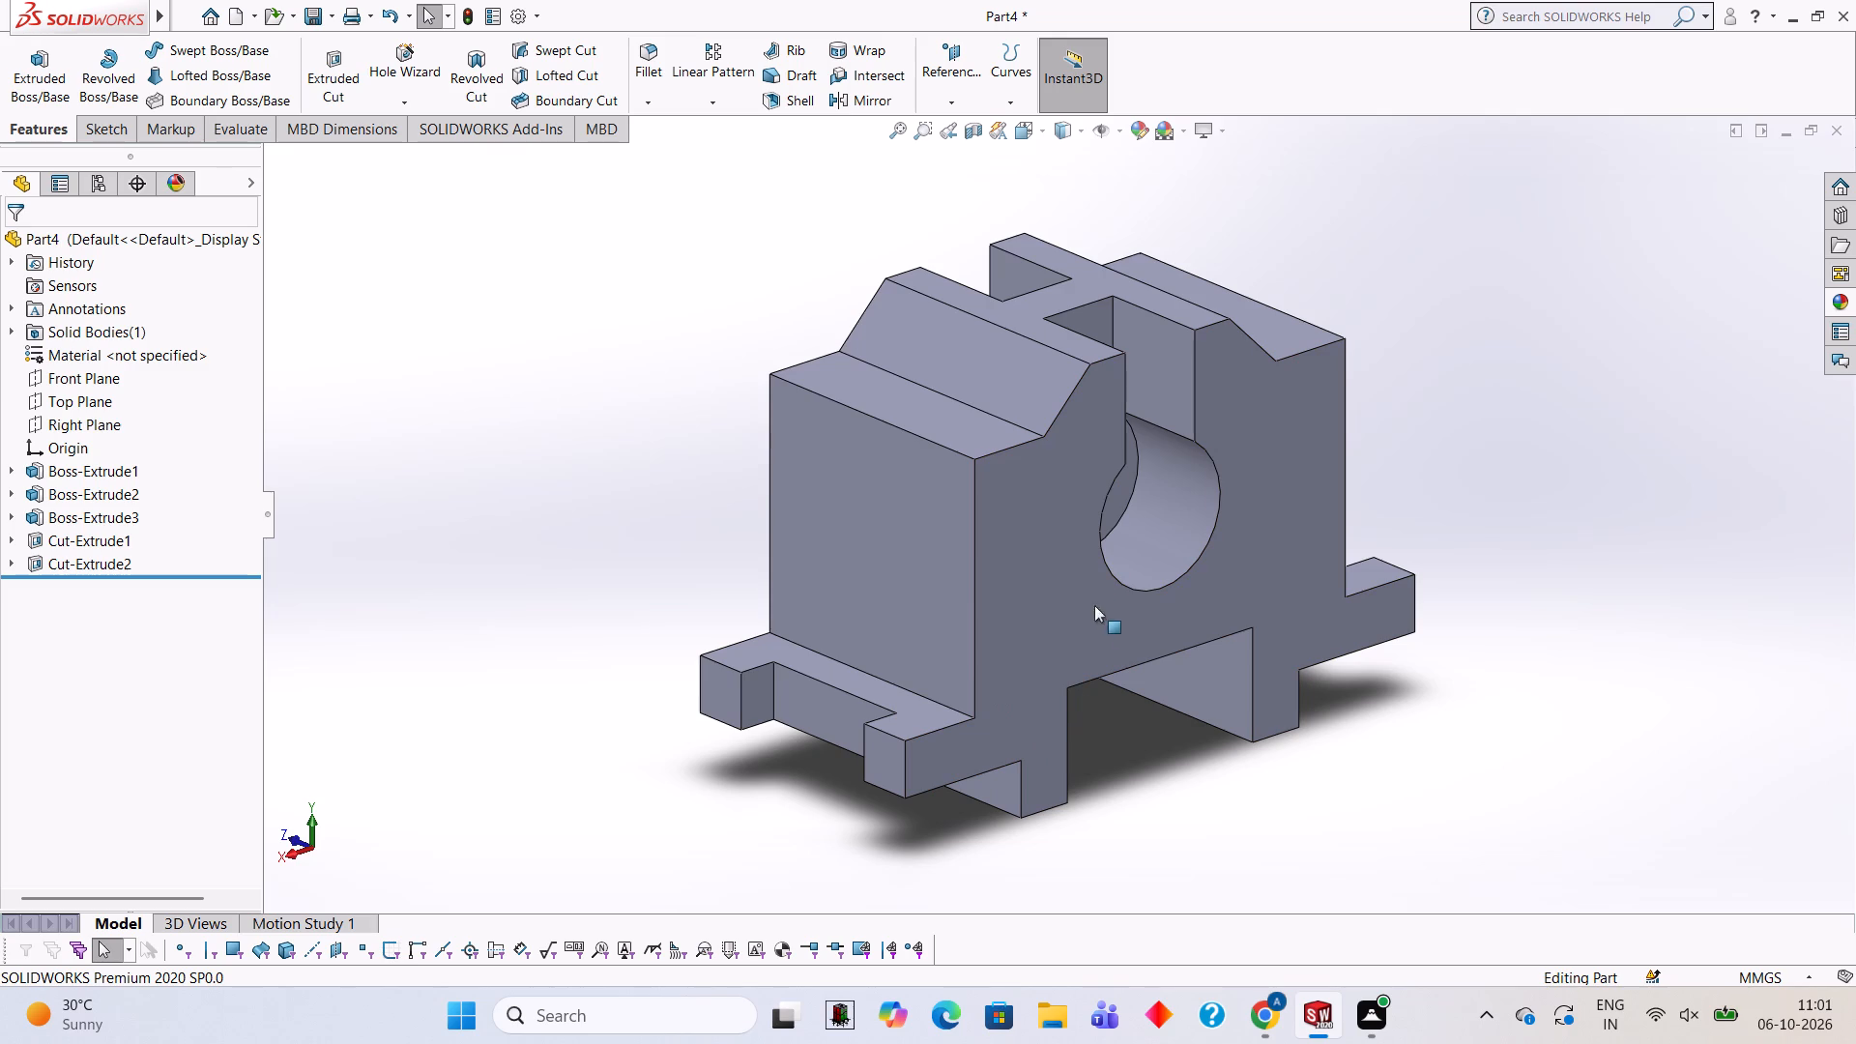
pyautogui.moveTo(1094, 605); pyautogui.dragTo(1167, 613, button='middle')
pyautogui.click(1017, 526)
pyautogui.click(1100, 467)
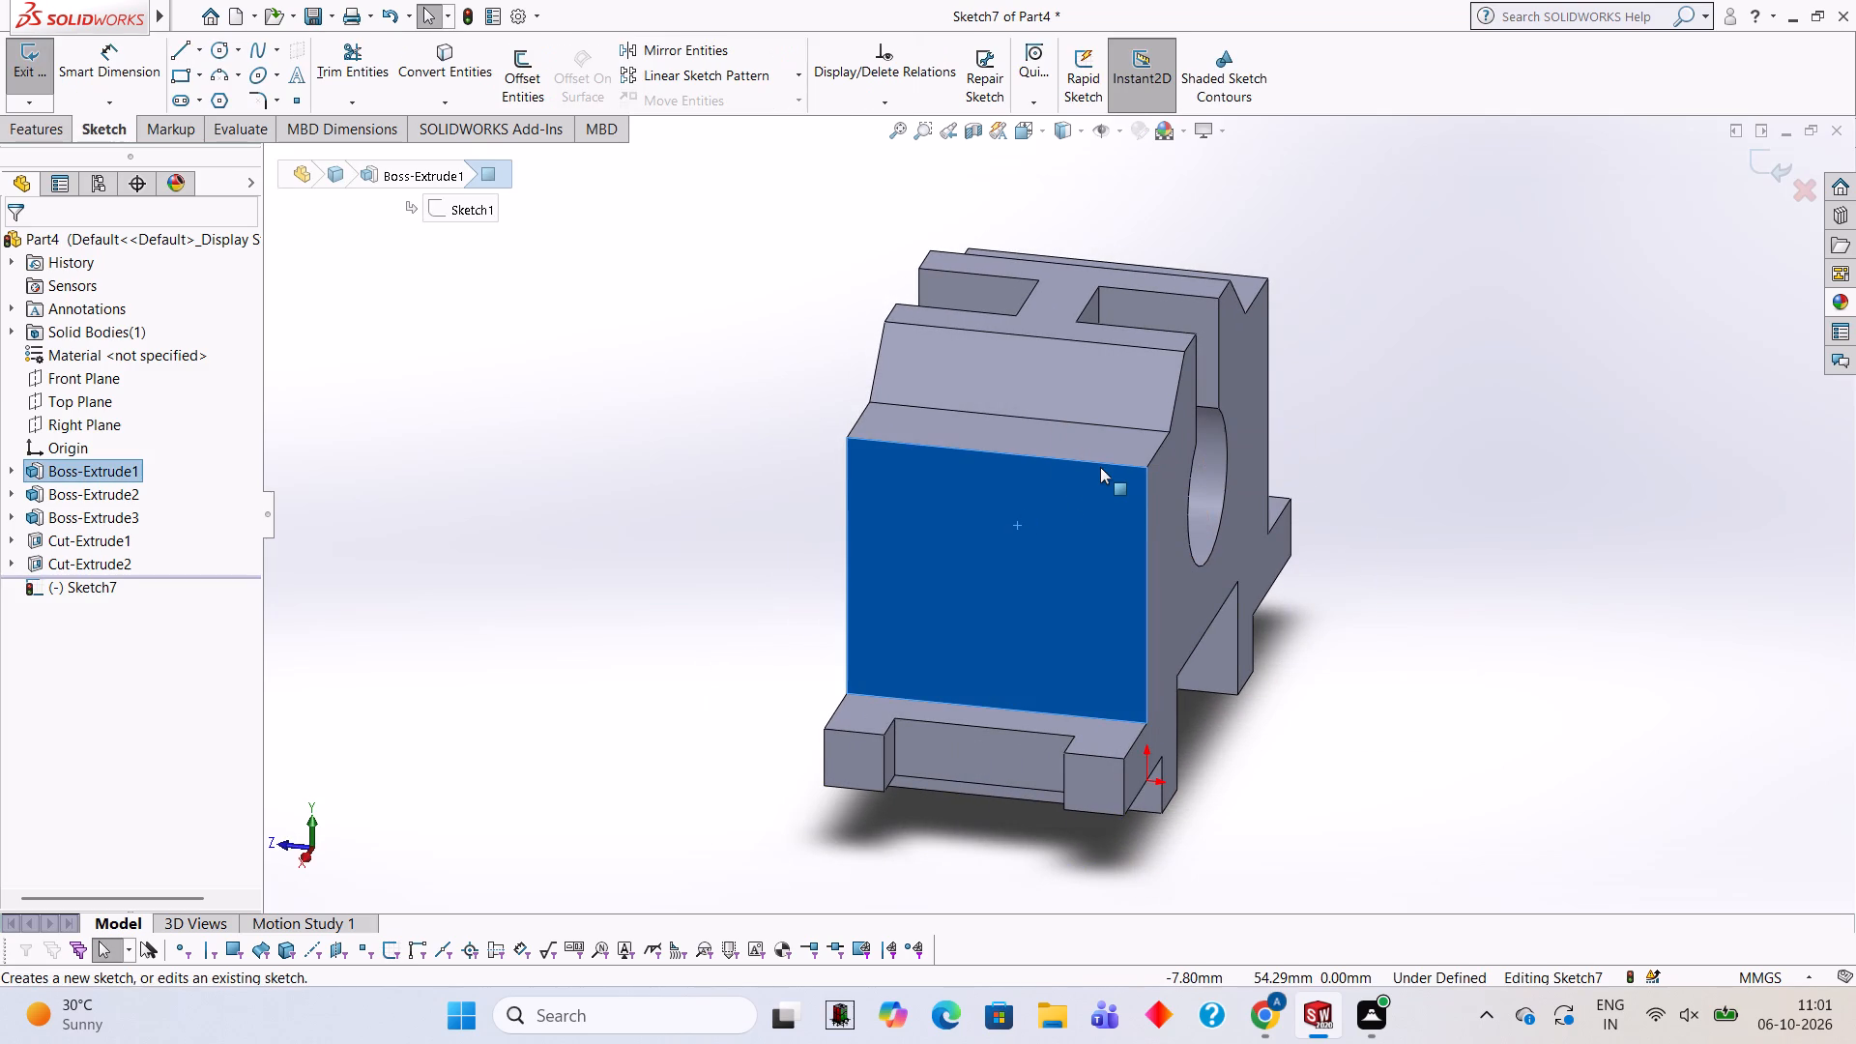
pyautogui.hotkey('ctrl', '8')
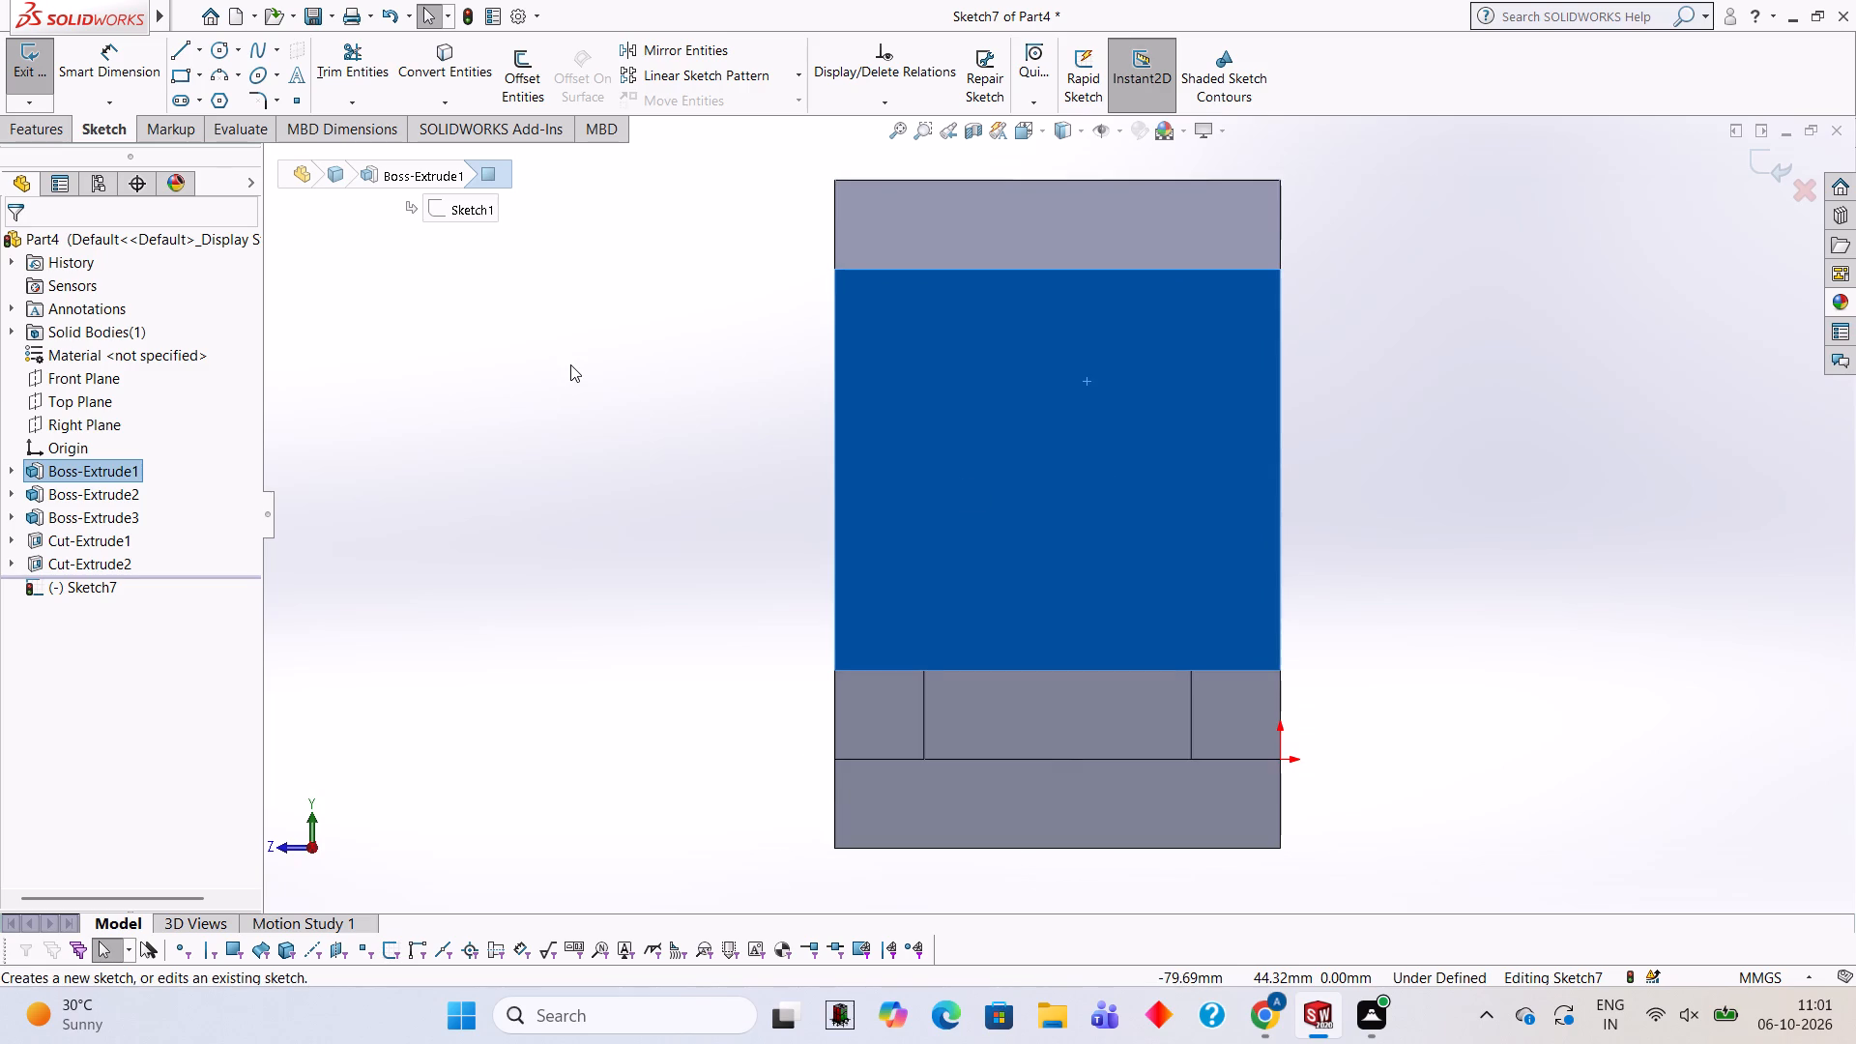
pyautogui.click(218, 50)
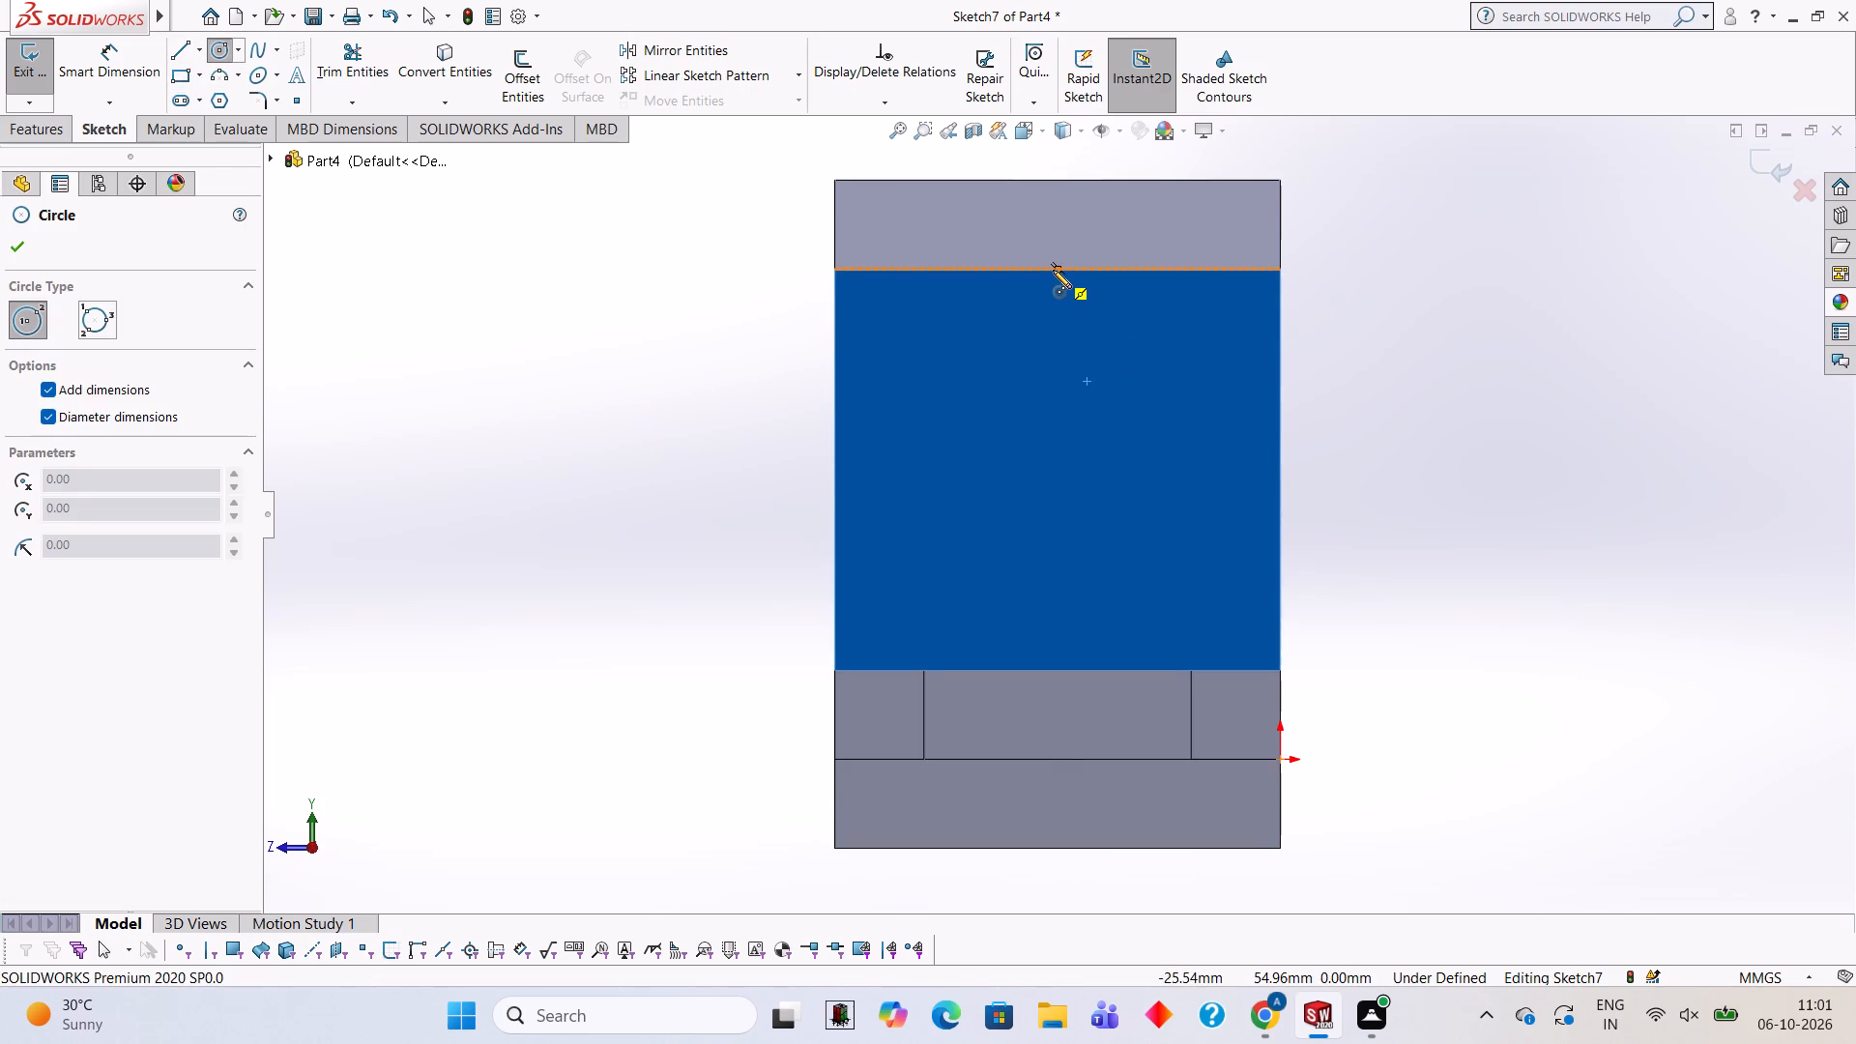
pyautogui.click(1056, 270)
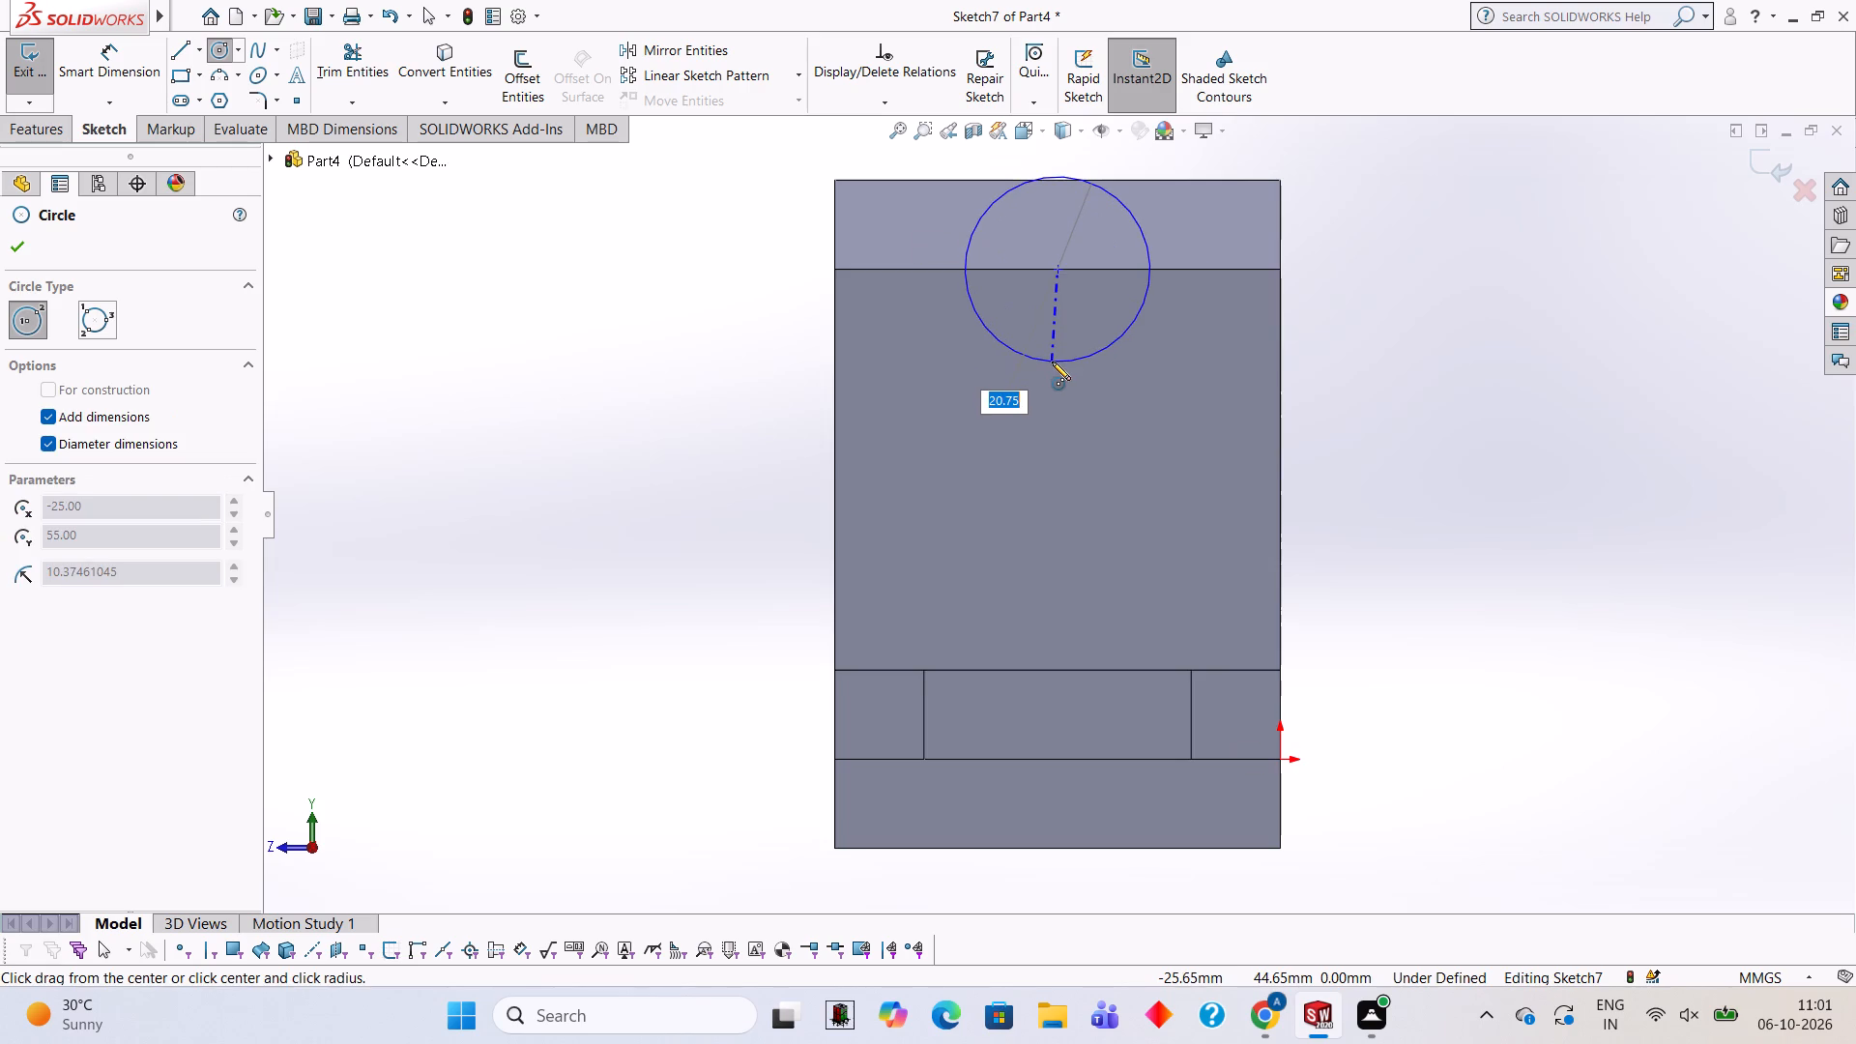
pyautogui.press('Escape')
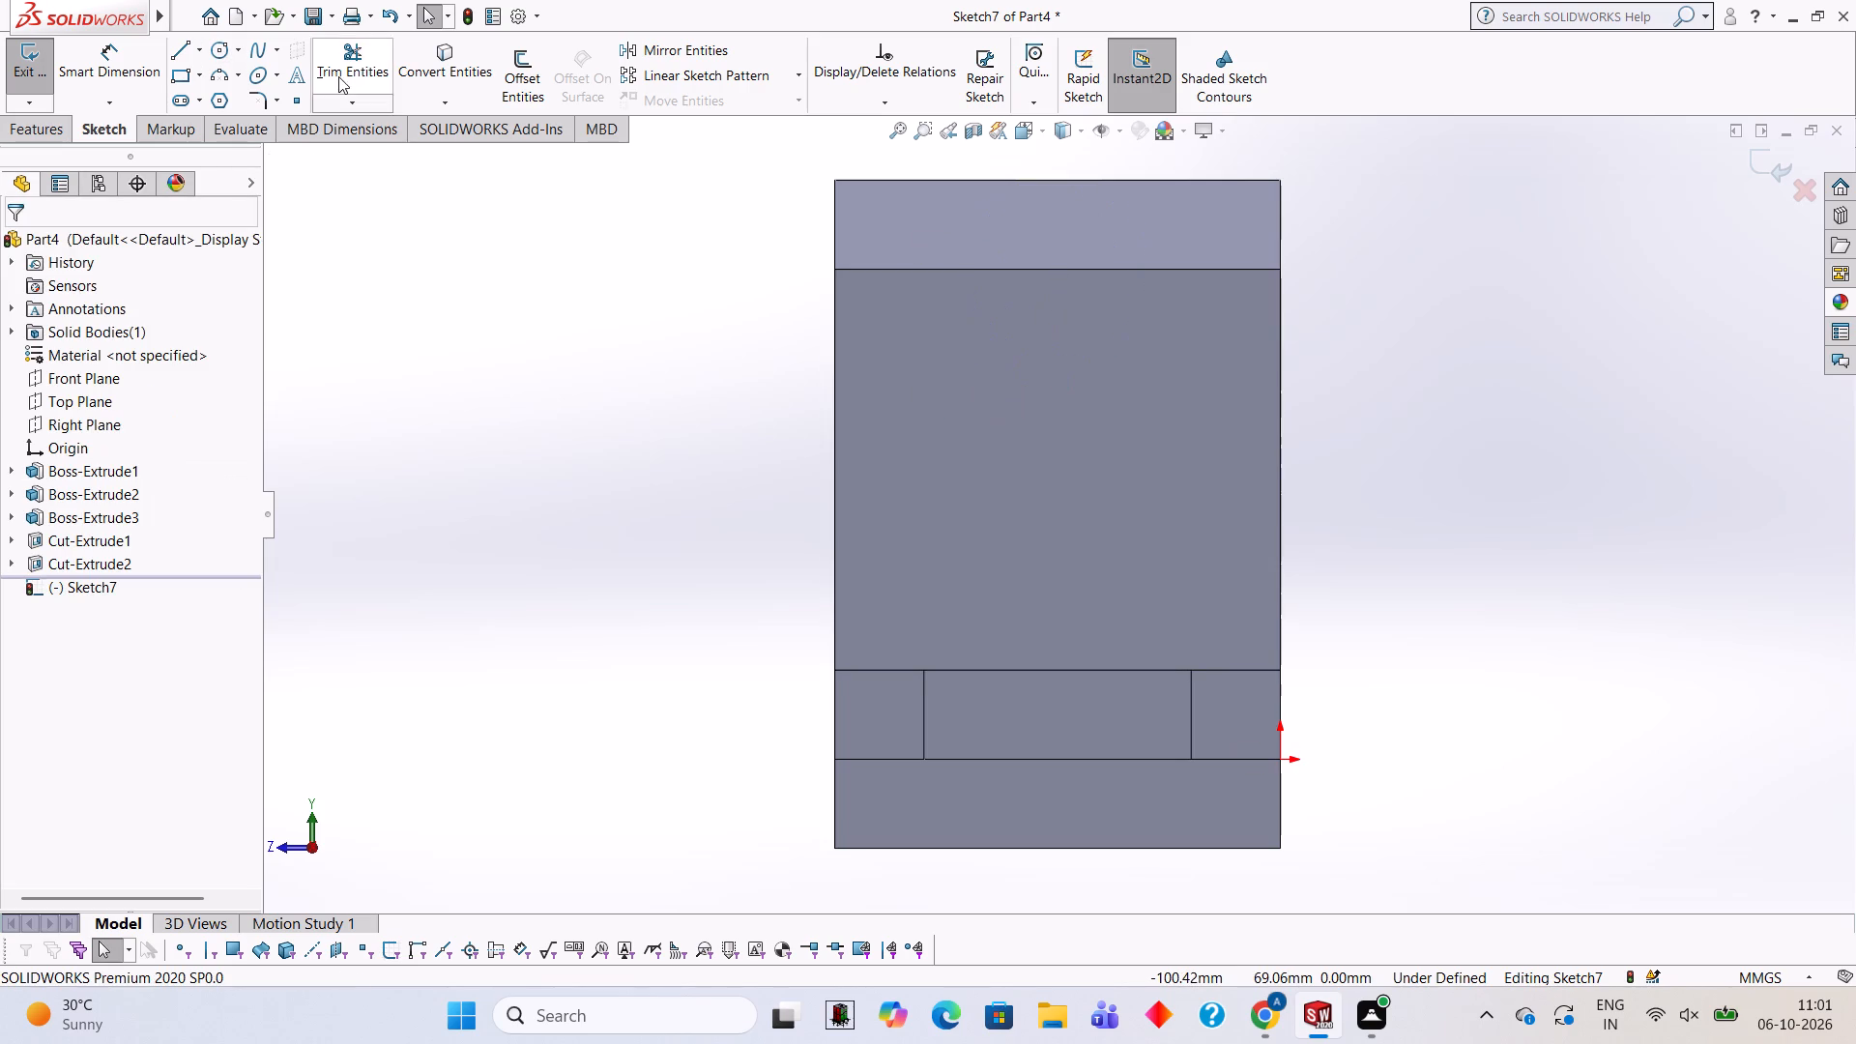
# With automatic and diameter dimensions turned off, draw a 17 mm radius circle centred on the midpoint of the face's upper edge.
pyautogui.click(211, 51)
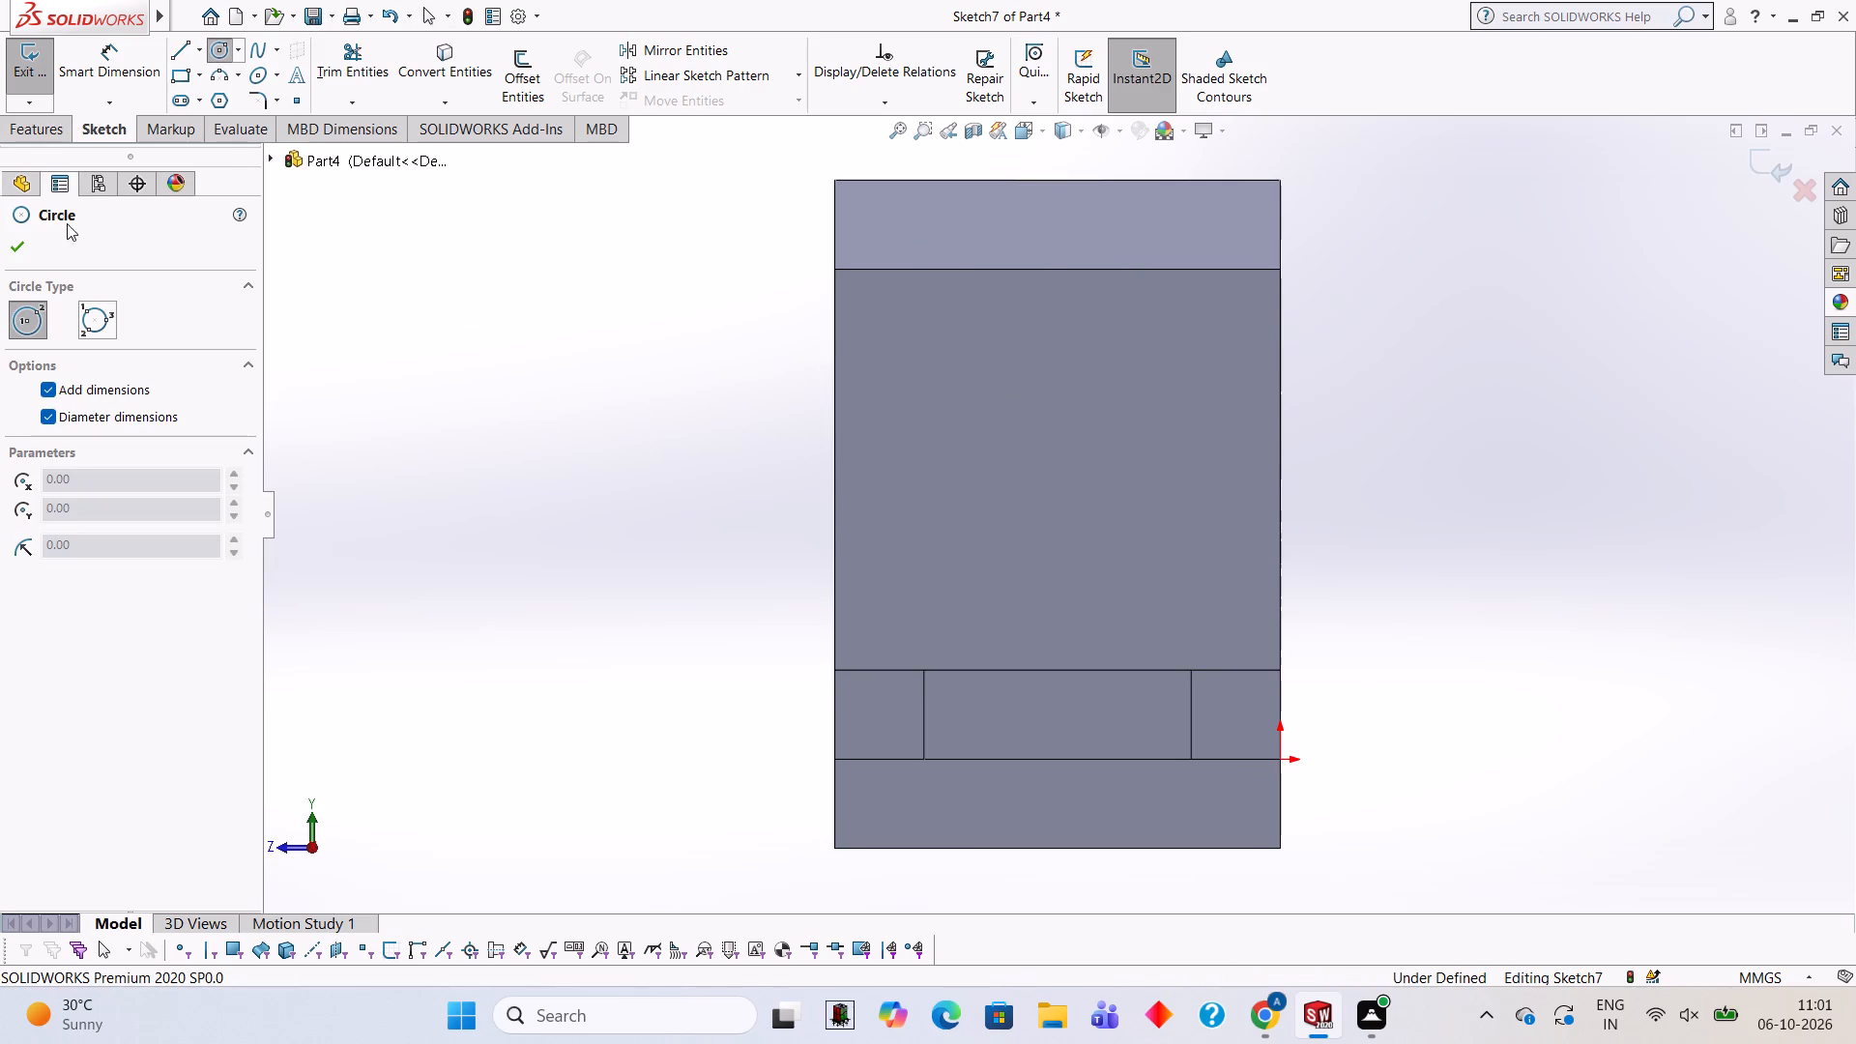
pyautogui.click(48, 392)
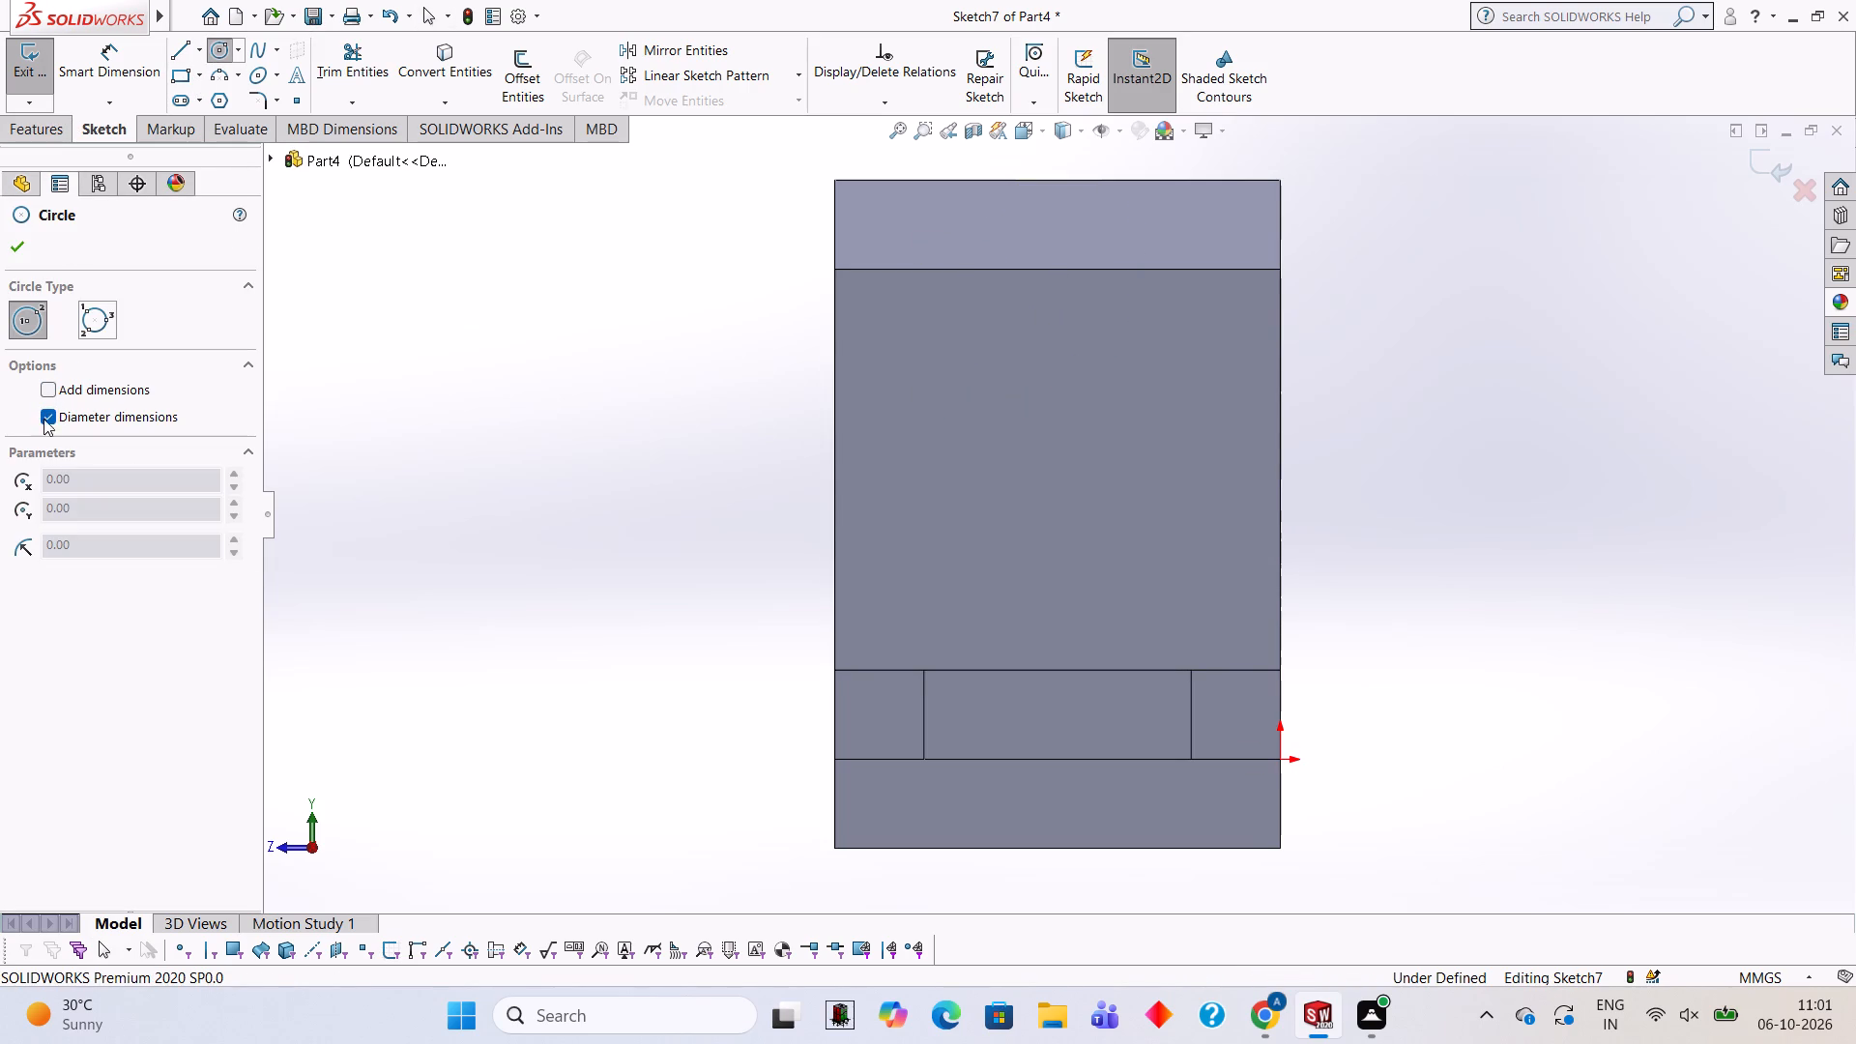
pyautogui.click(42, 422)
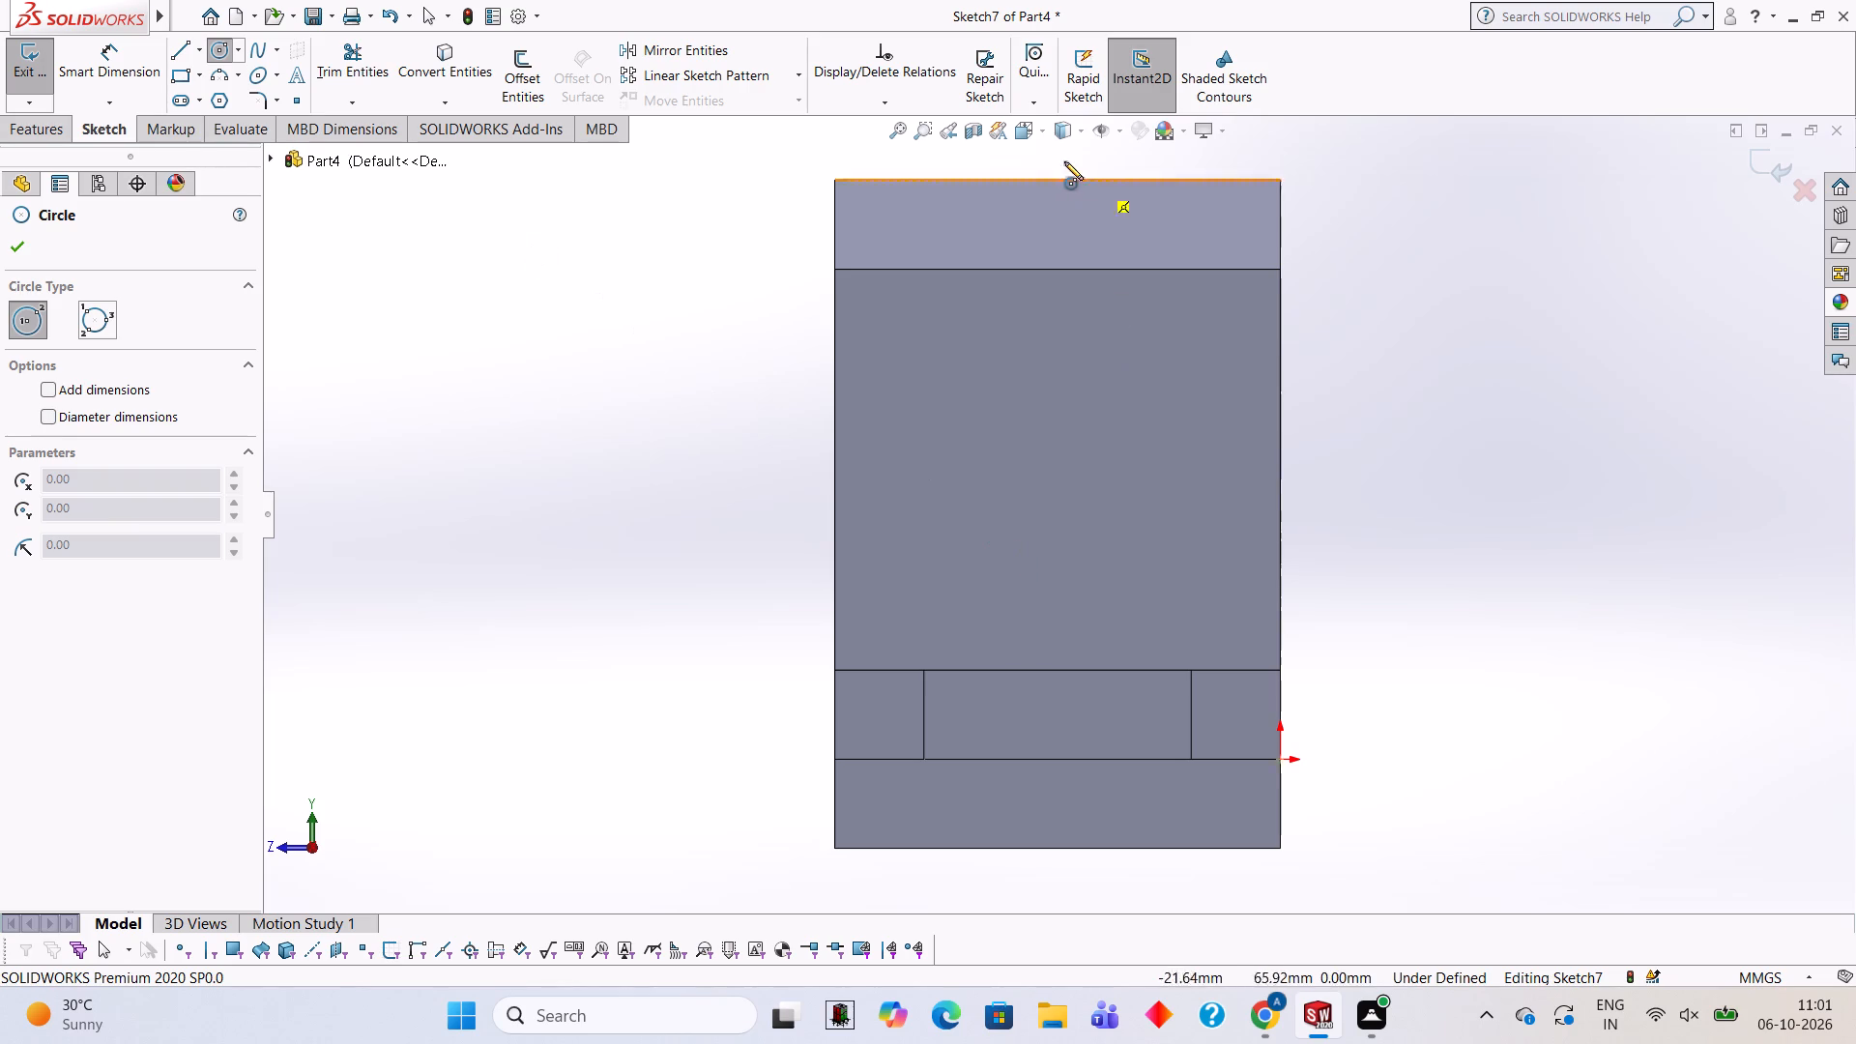
pyautogui.click(1058, 273)
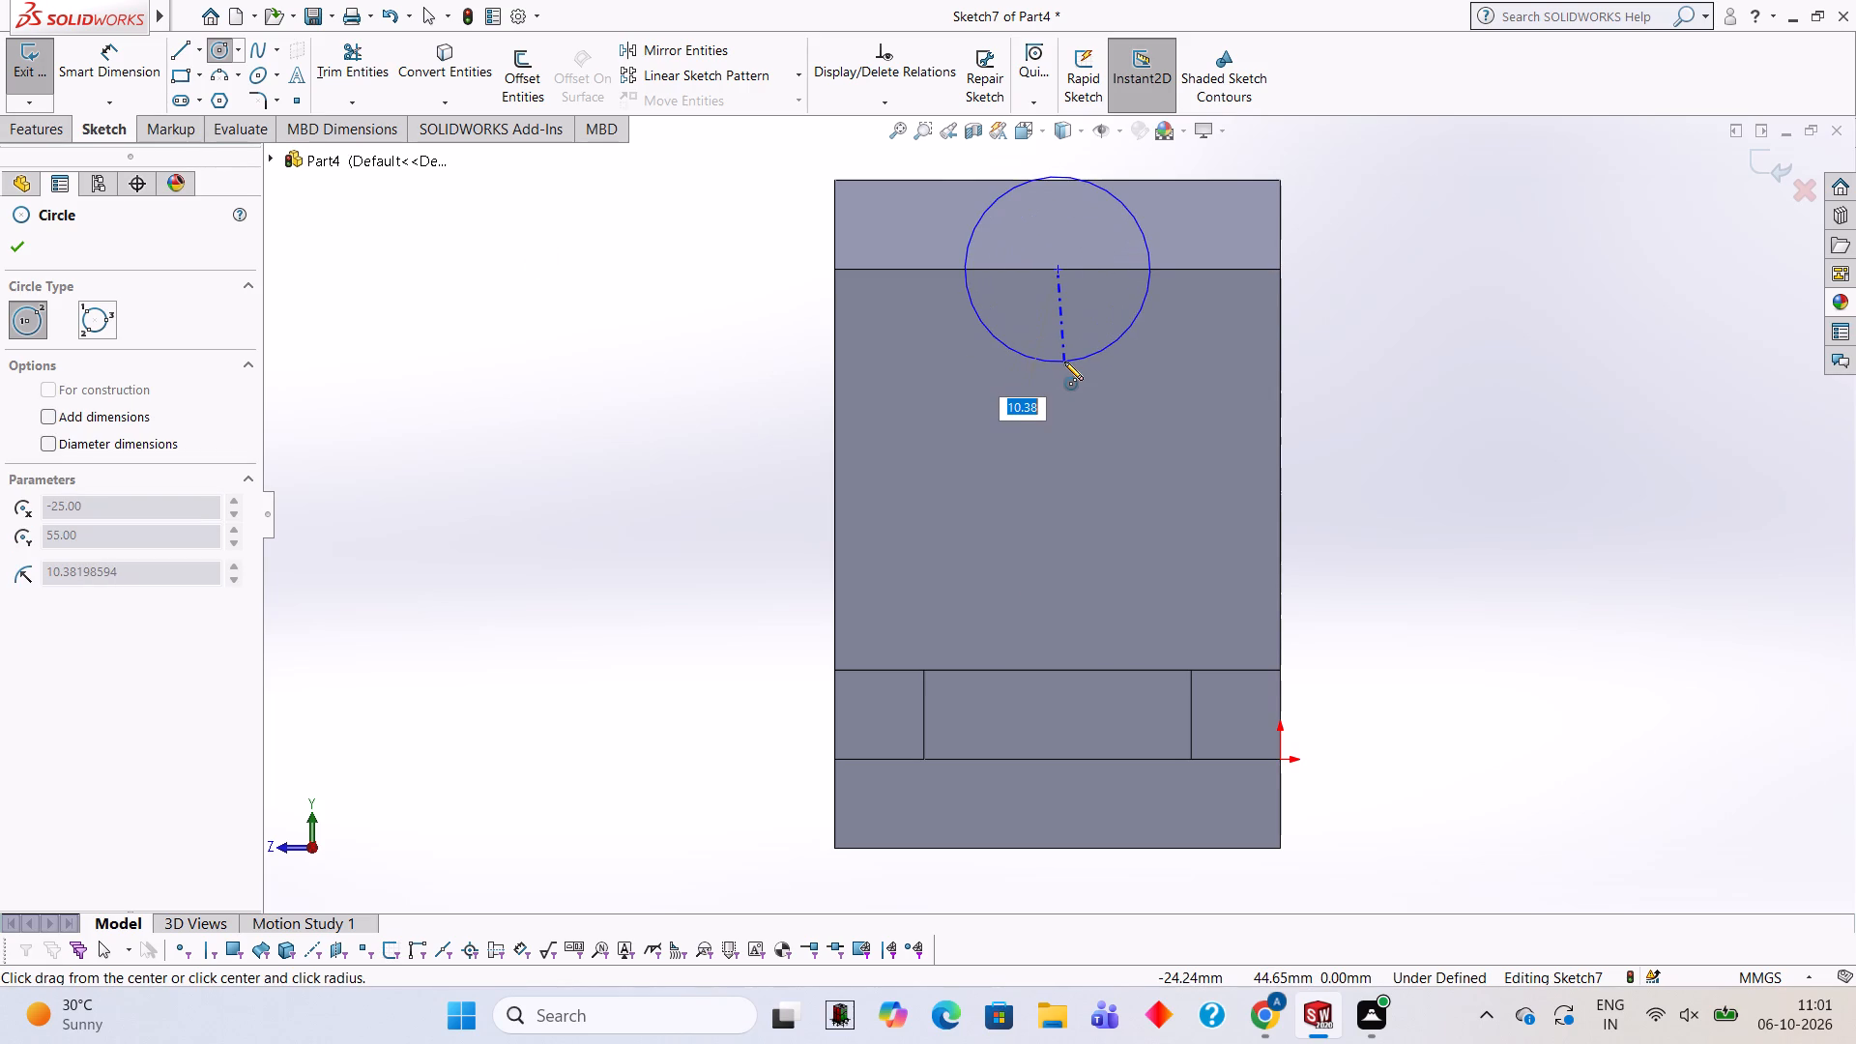
pyautogui.write('17')
pyautogui.press('Return')
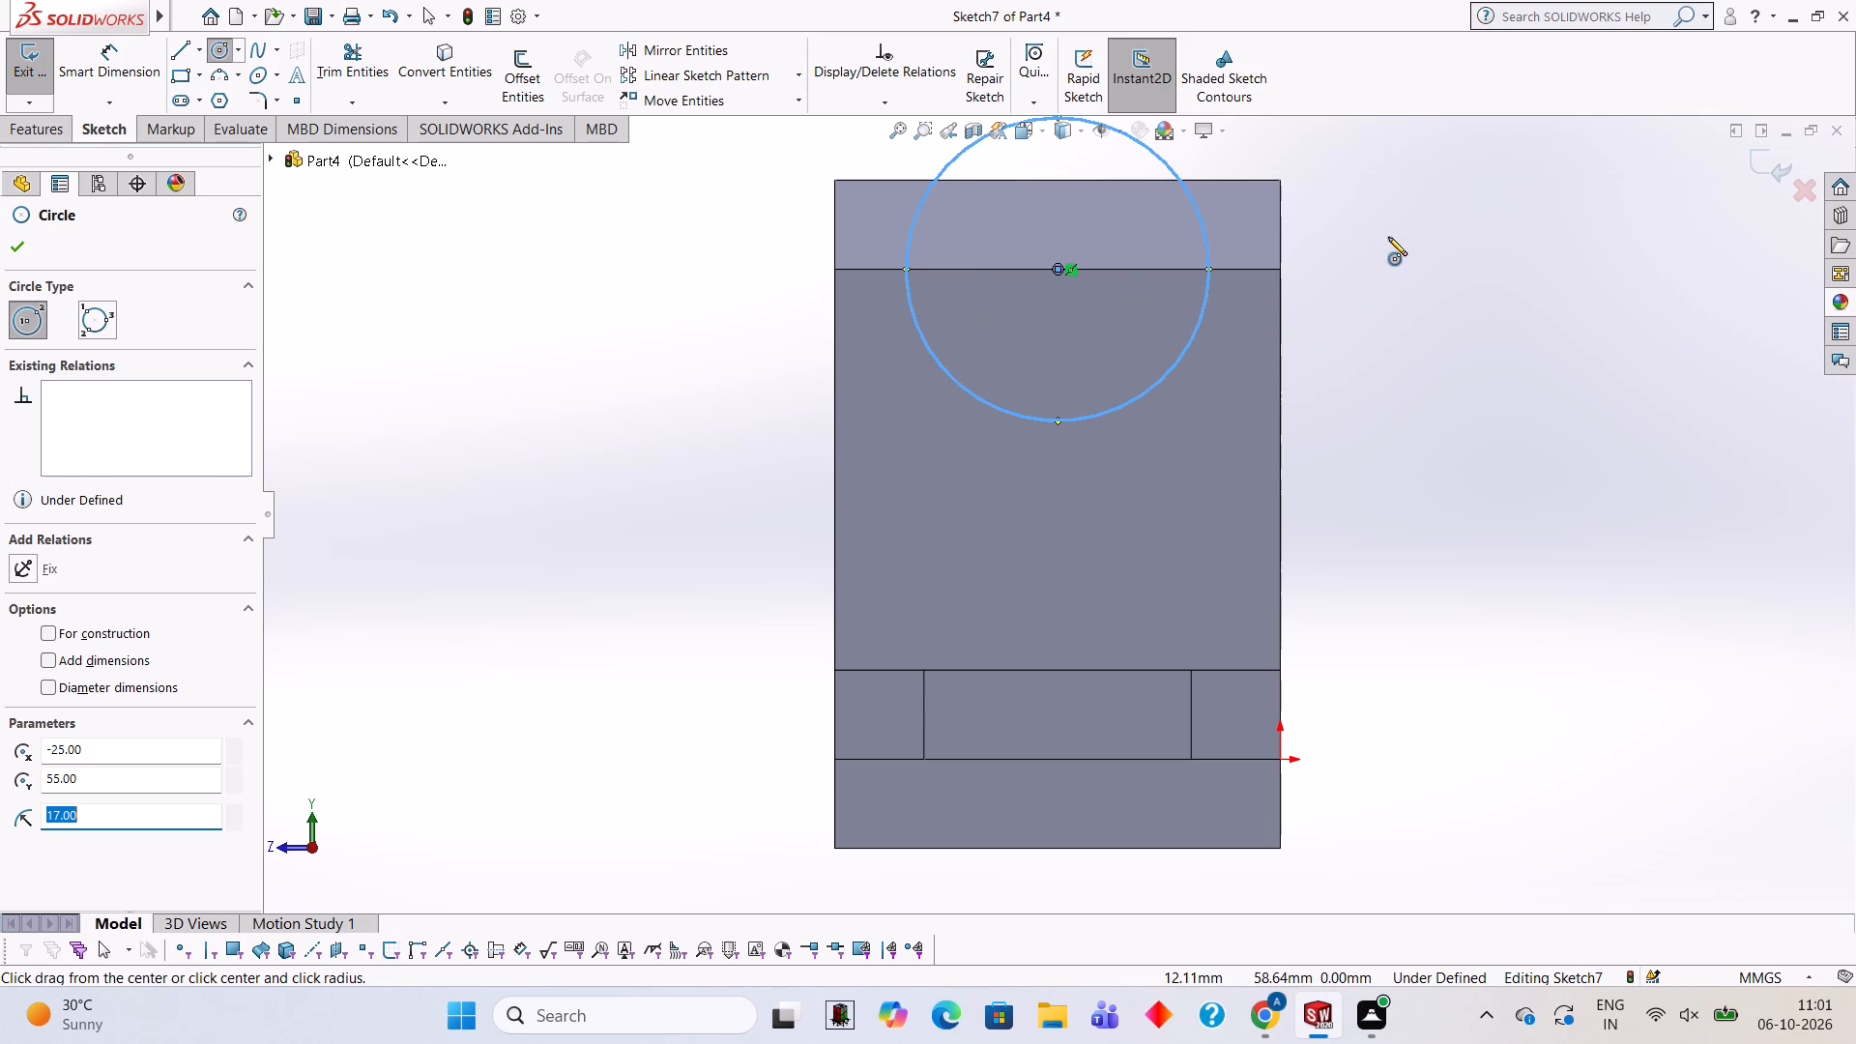
pyautogui.moveTo(1382, 285); pyautogui.dragTo(1369, 411, button='middle')
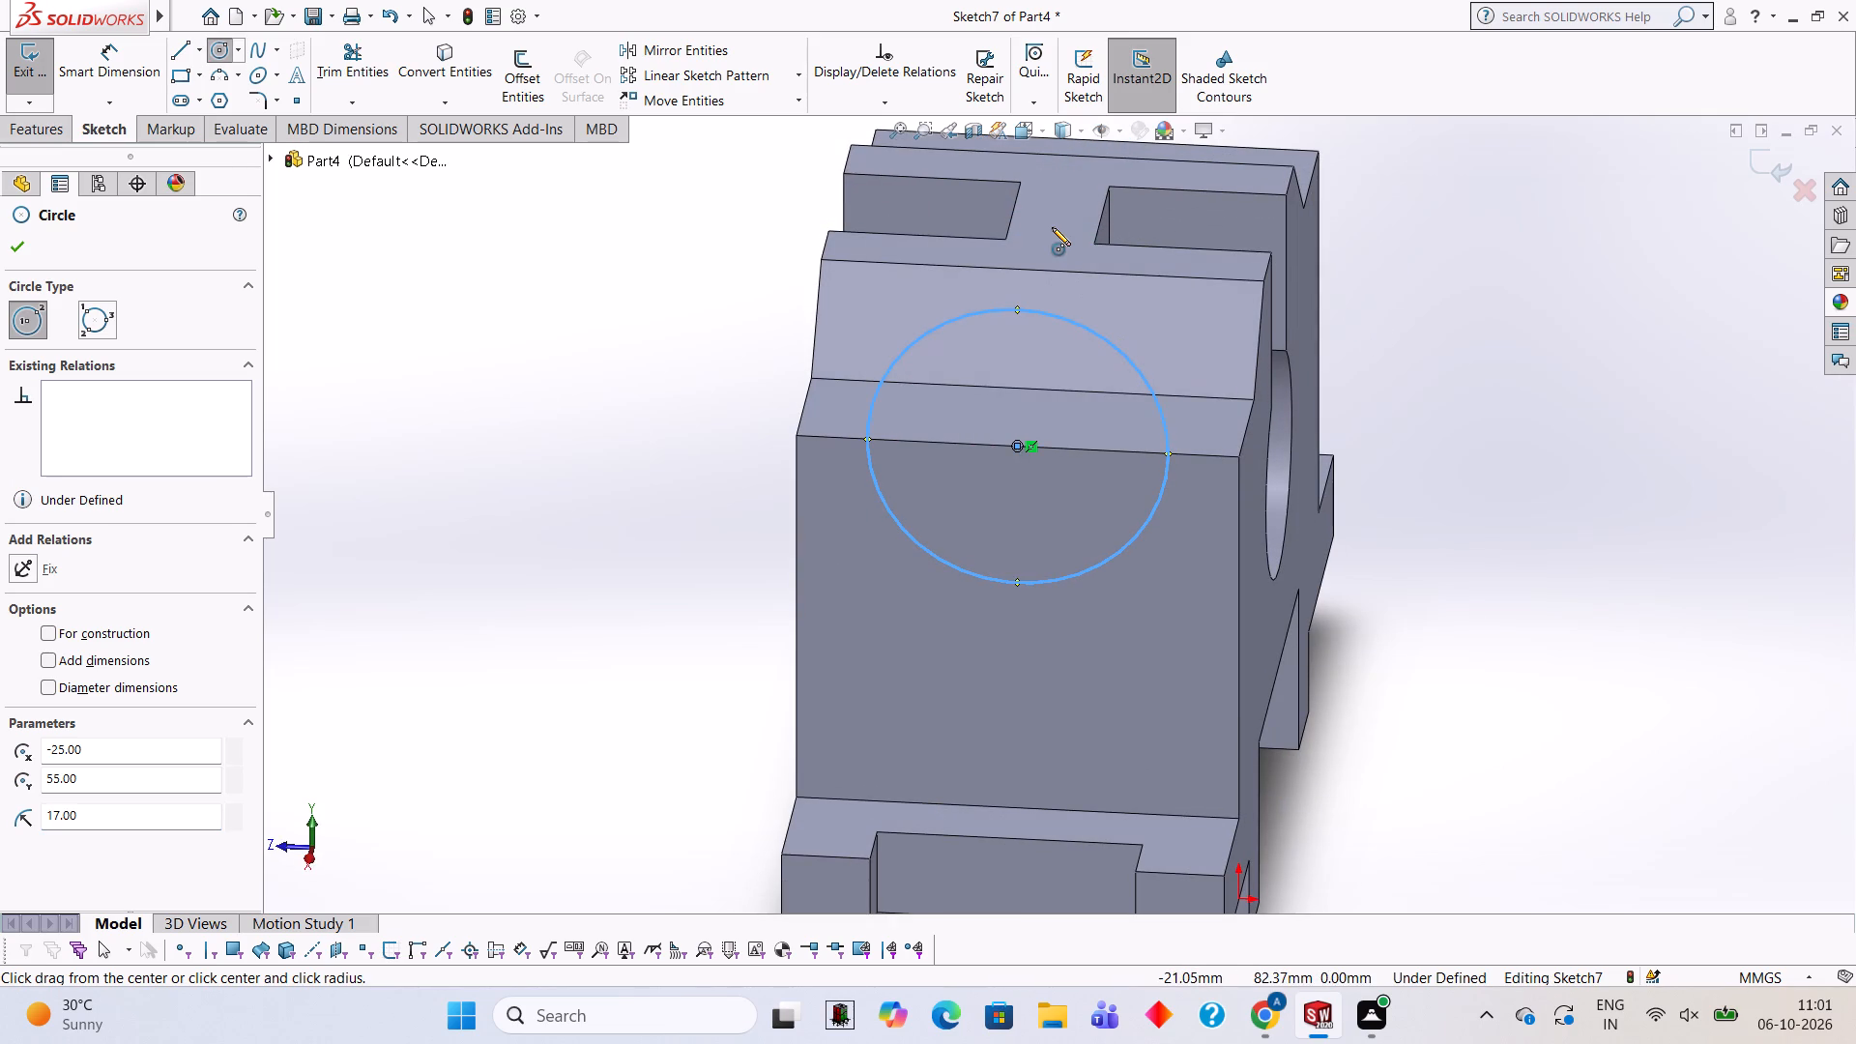
# Draw a horizontal line across the circle's diameter along the face's upper edge and trim away the circle's upper half.
pyautogui.click(190, 50)
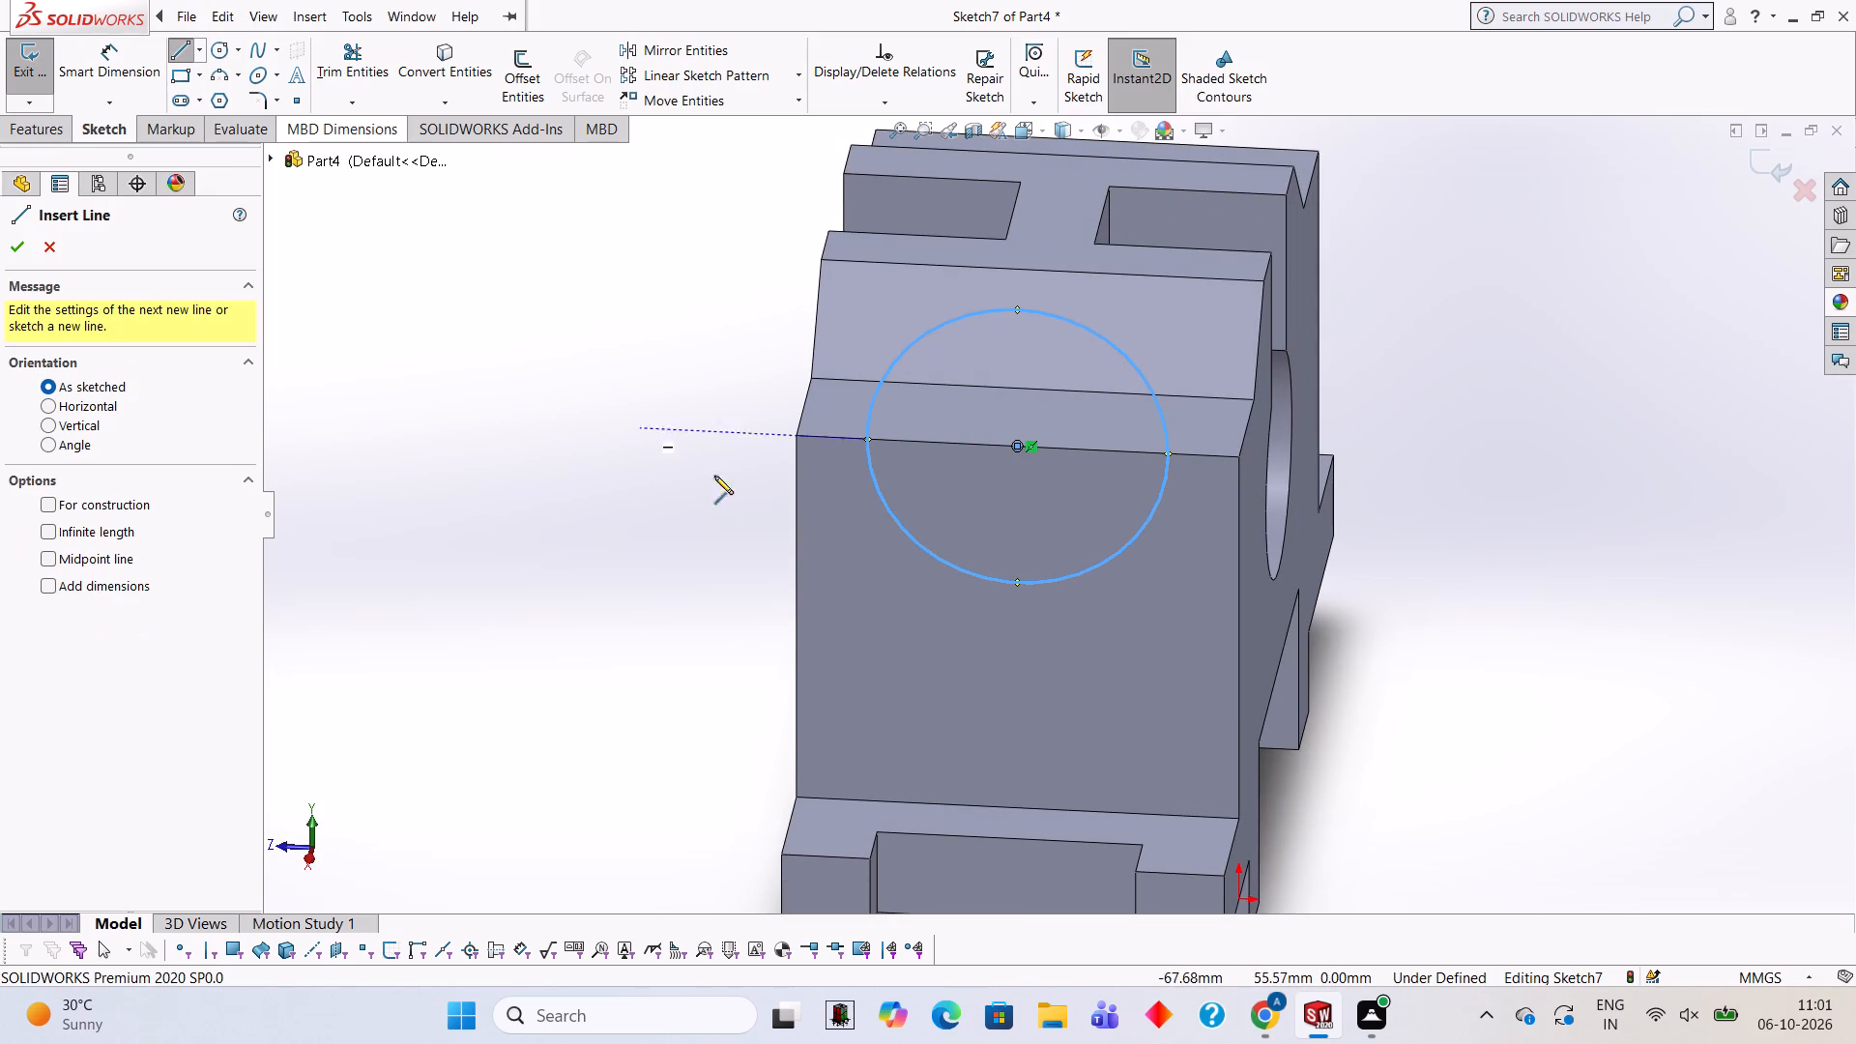
pyautogui.click(866, 438)
pyautogui.click(1169, 453)
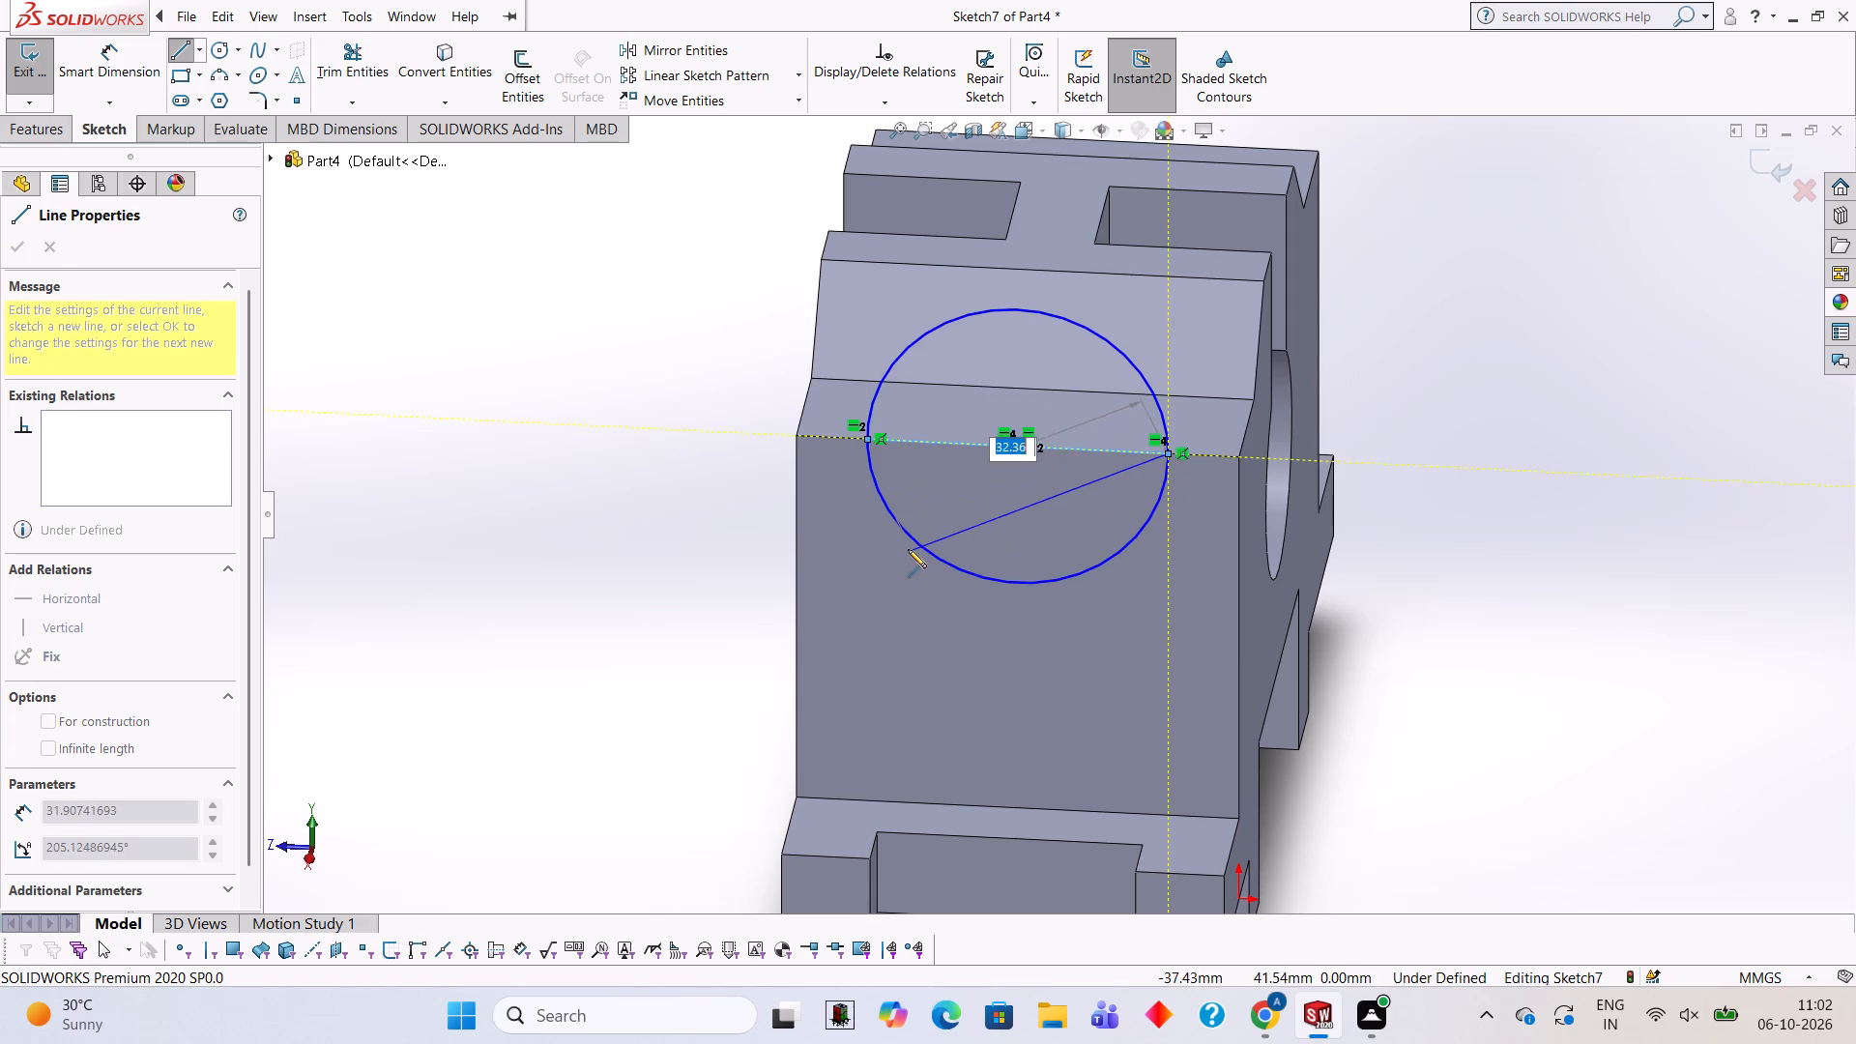
pyautogui.press('Escape')
pyautogui.click(375, 75)
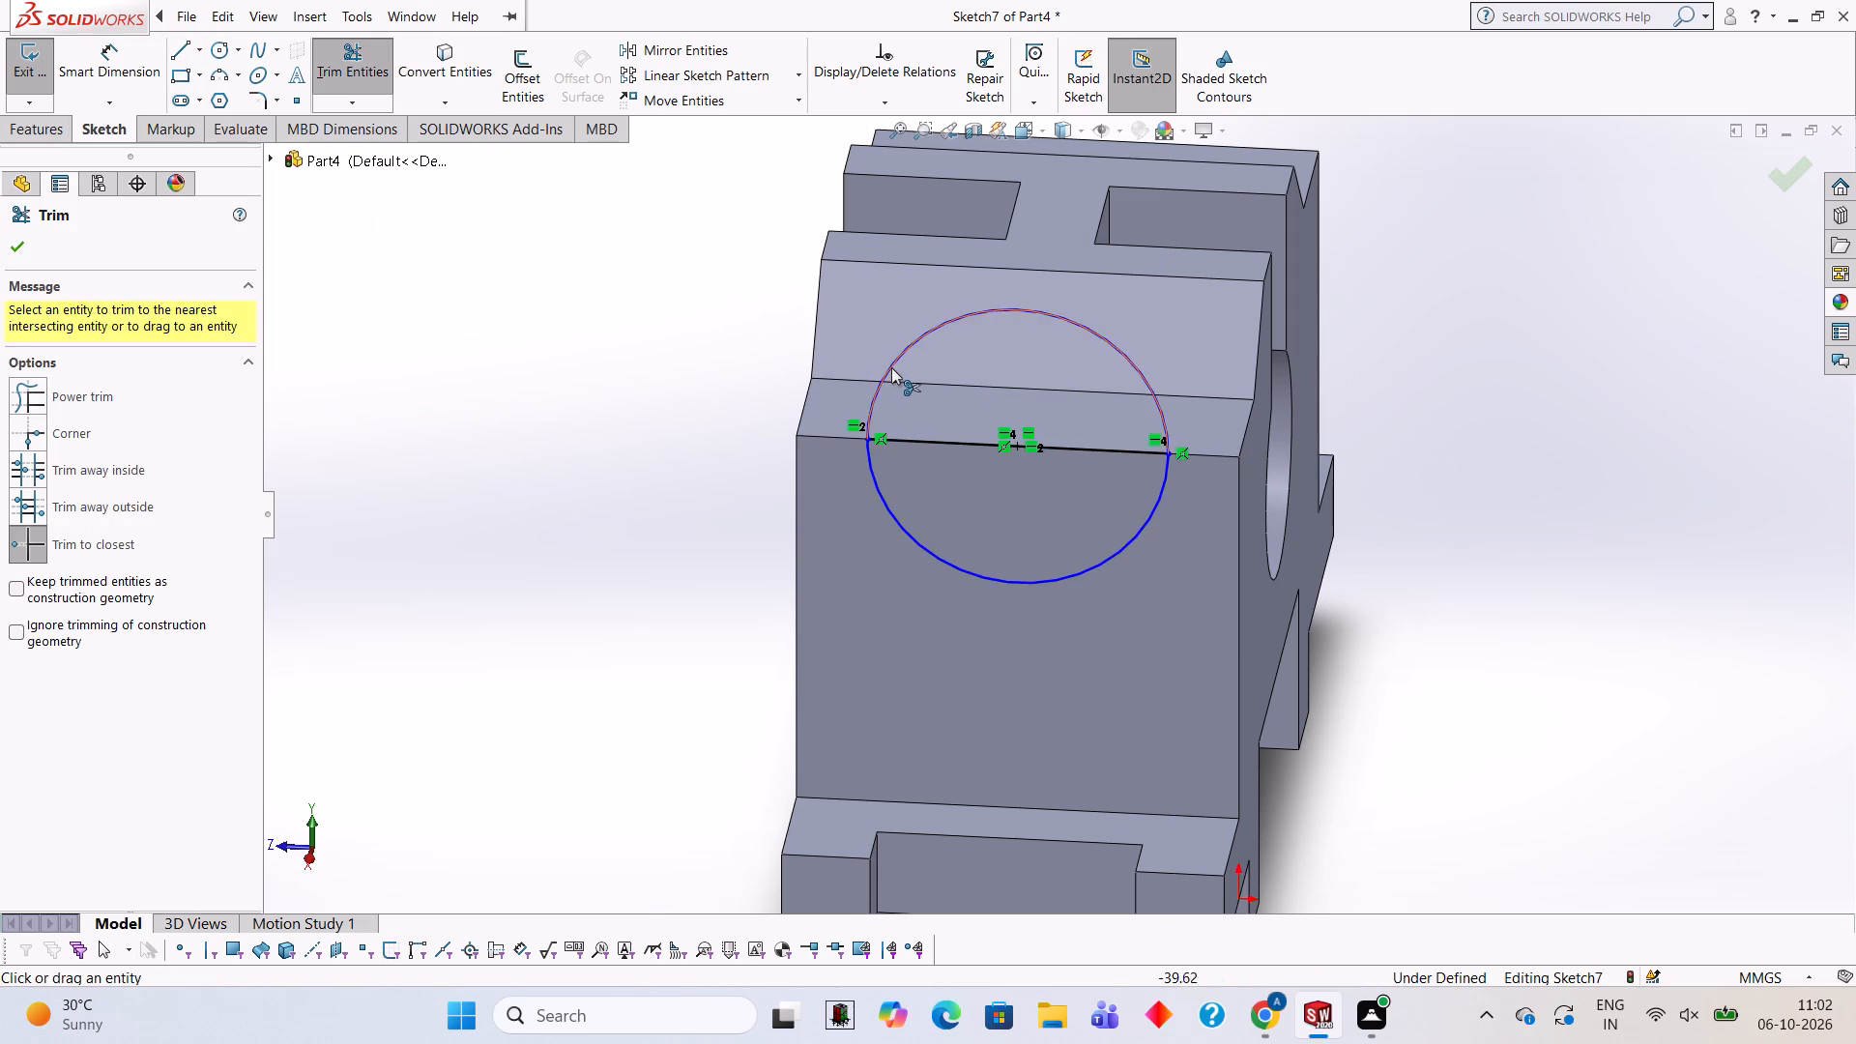
pyautogui.click(893, 368)
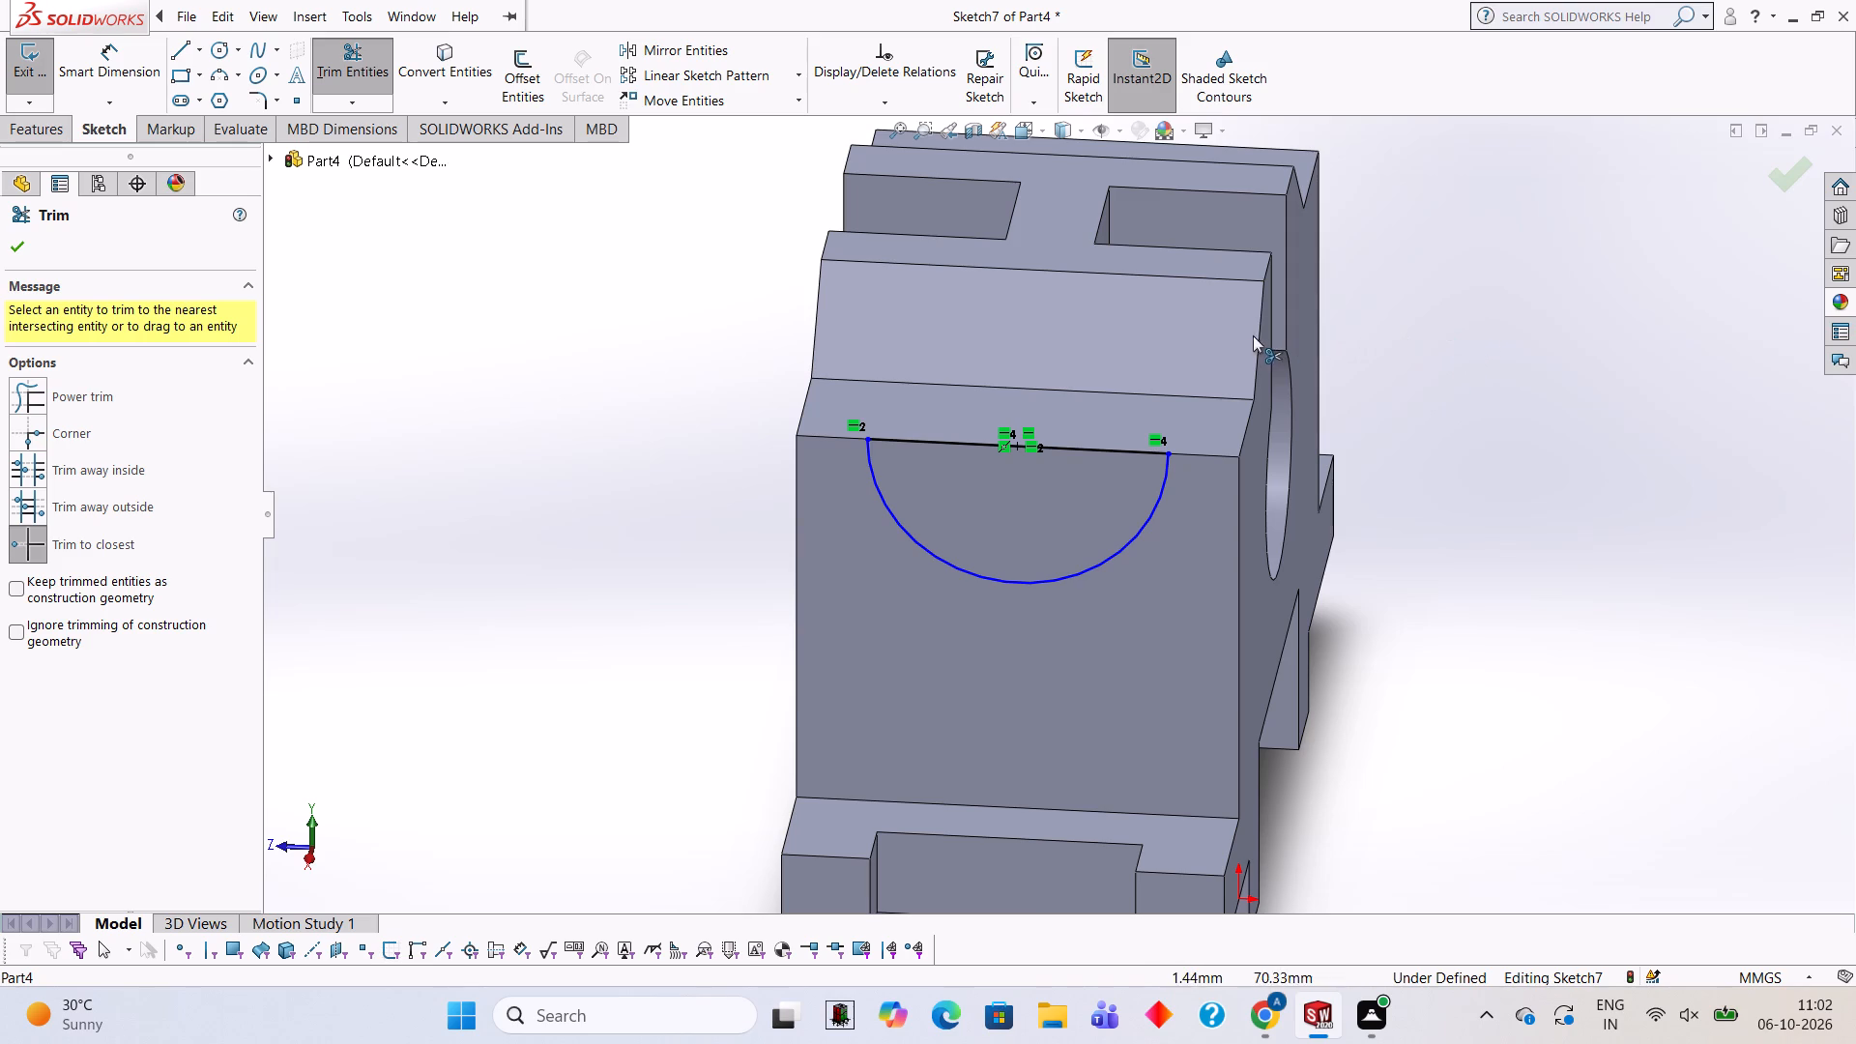
# Cut the semicircle into the body's end face as a 10 mm deep blind extruded cut.
pyautogui.click(49, 135)
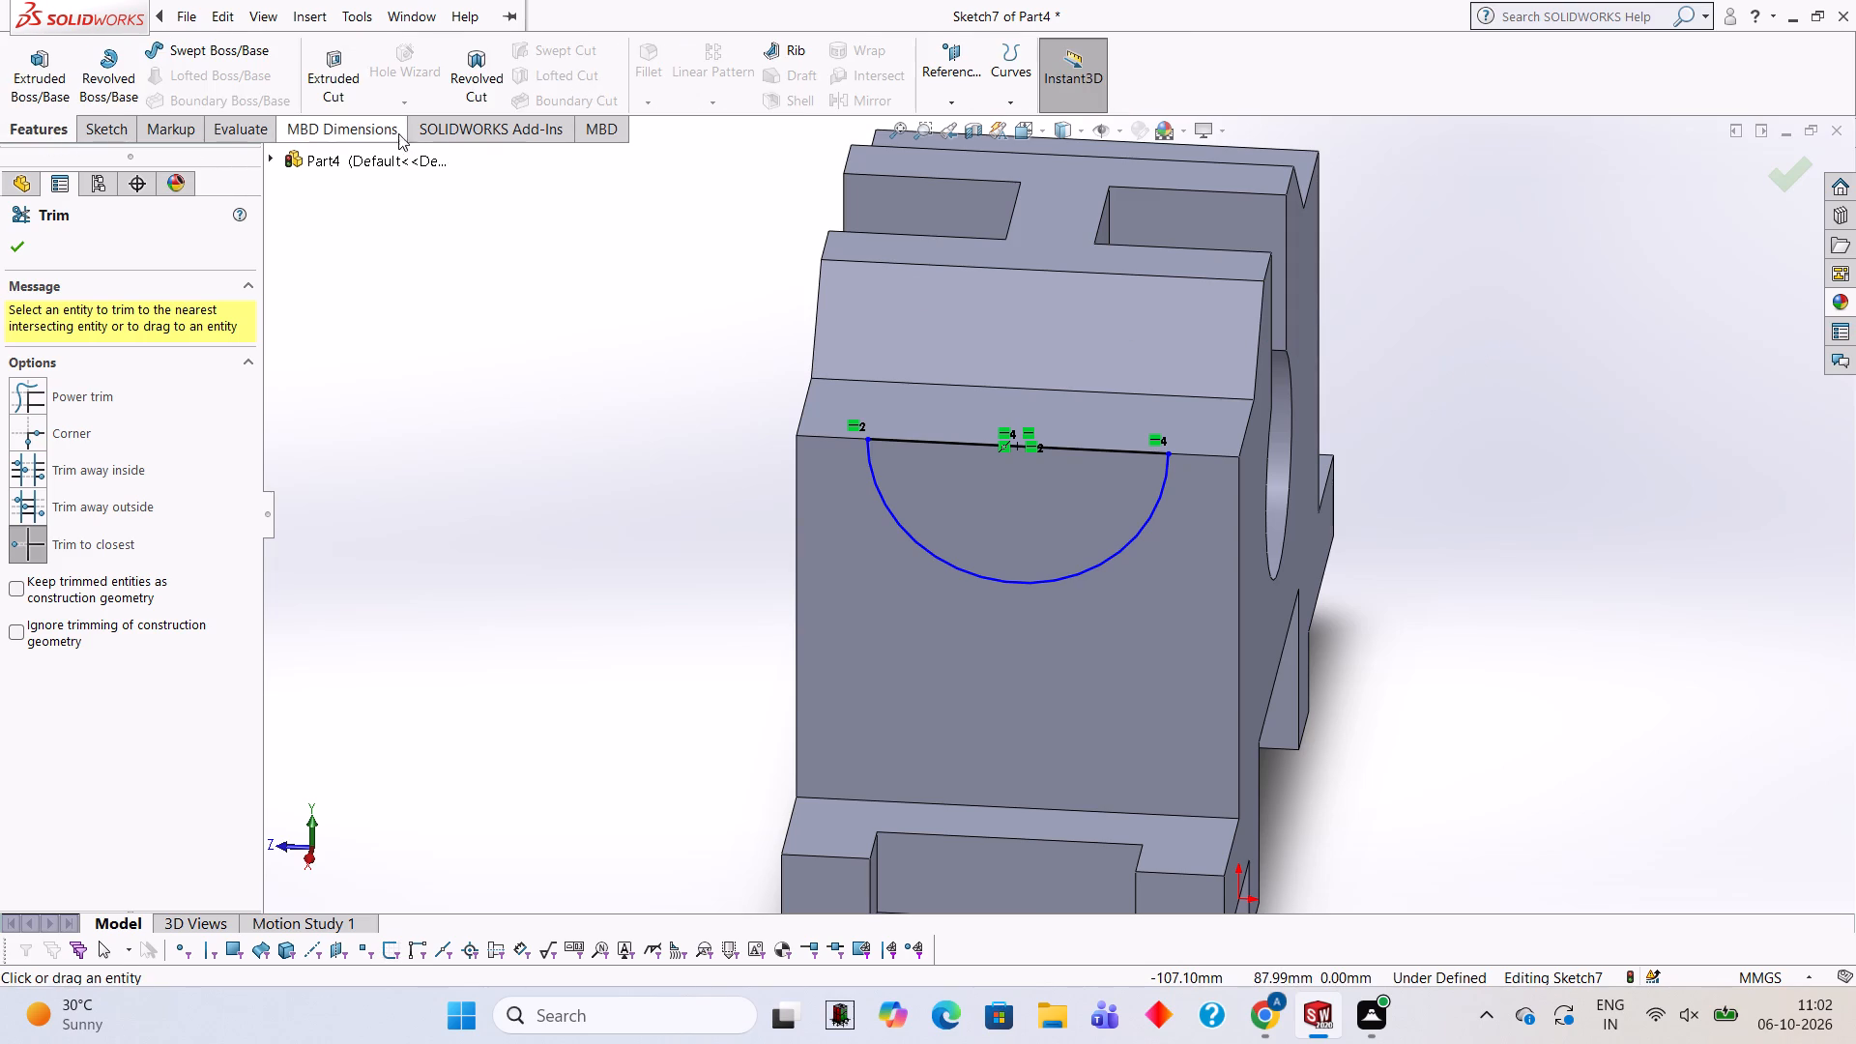
pyautogui.click(350, 72)
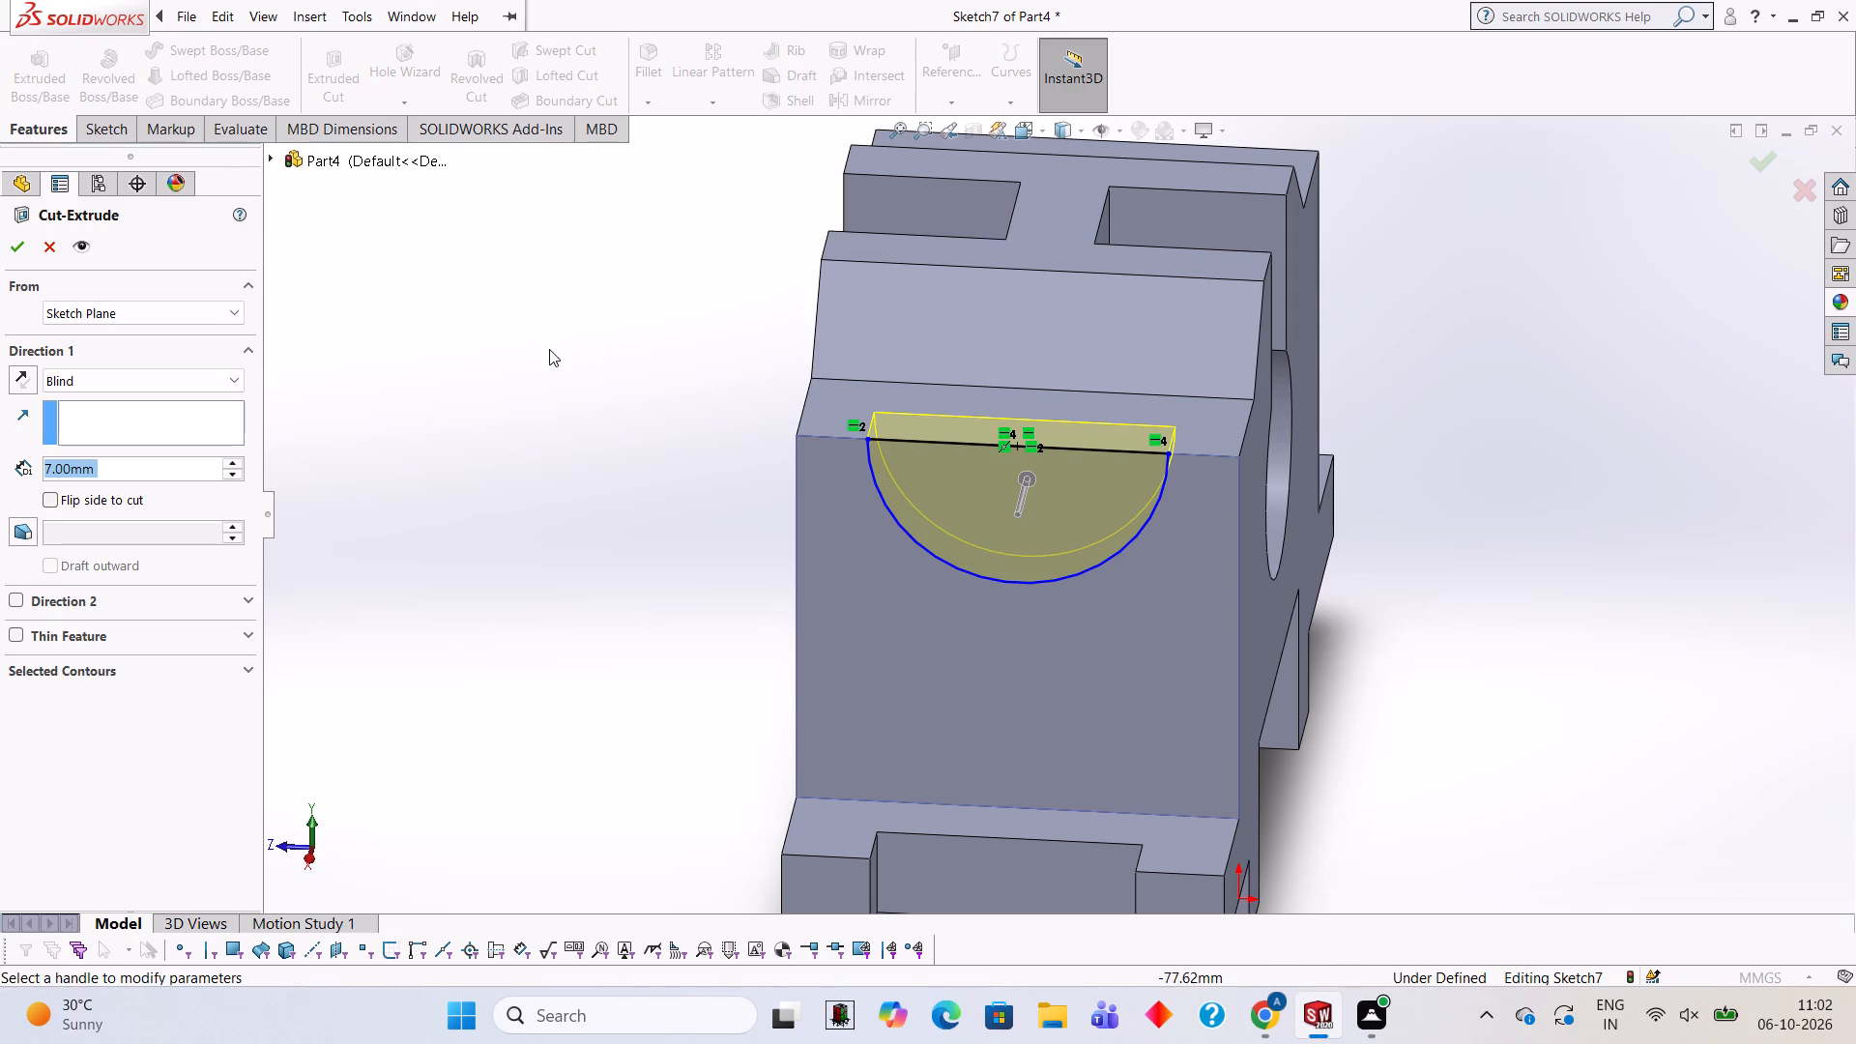
pyautogui.write('10')
pyautogui.press('Return')
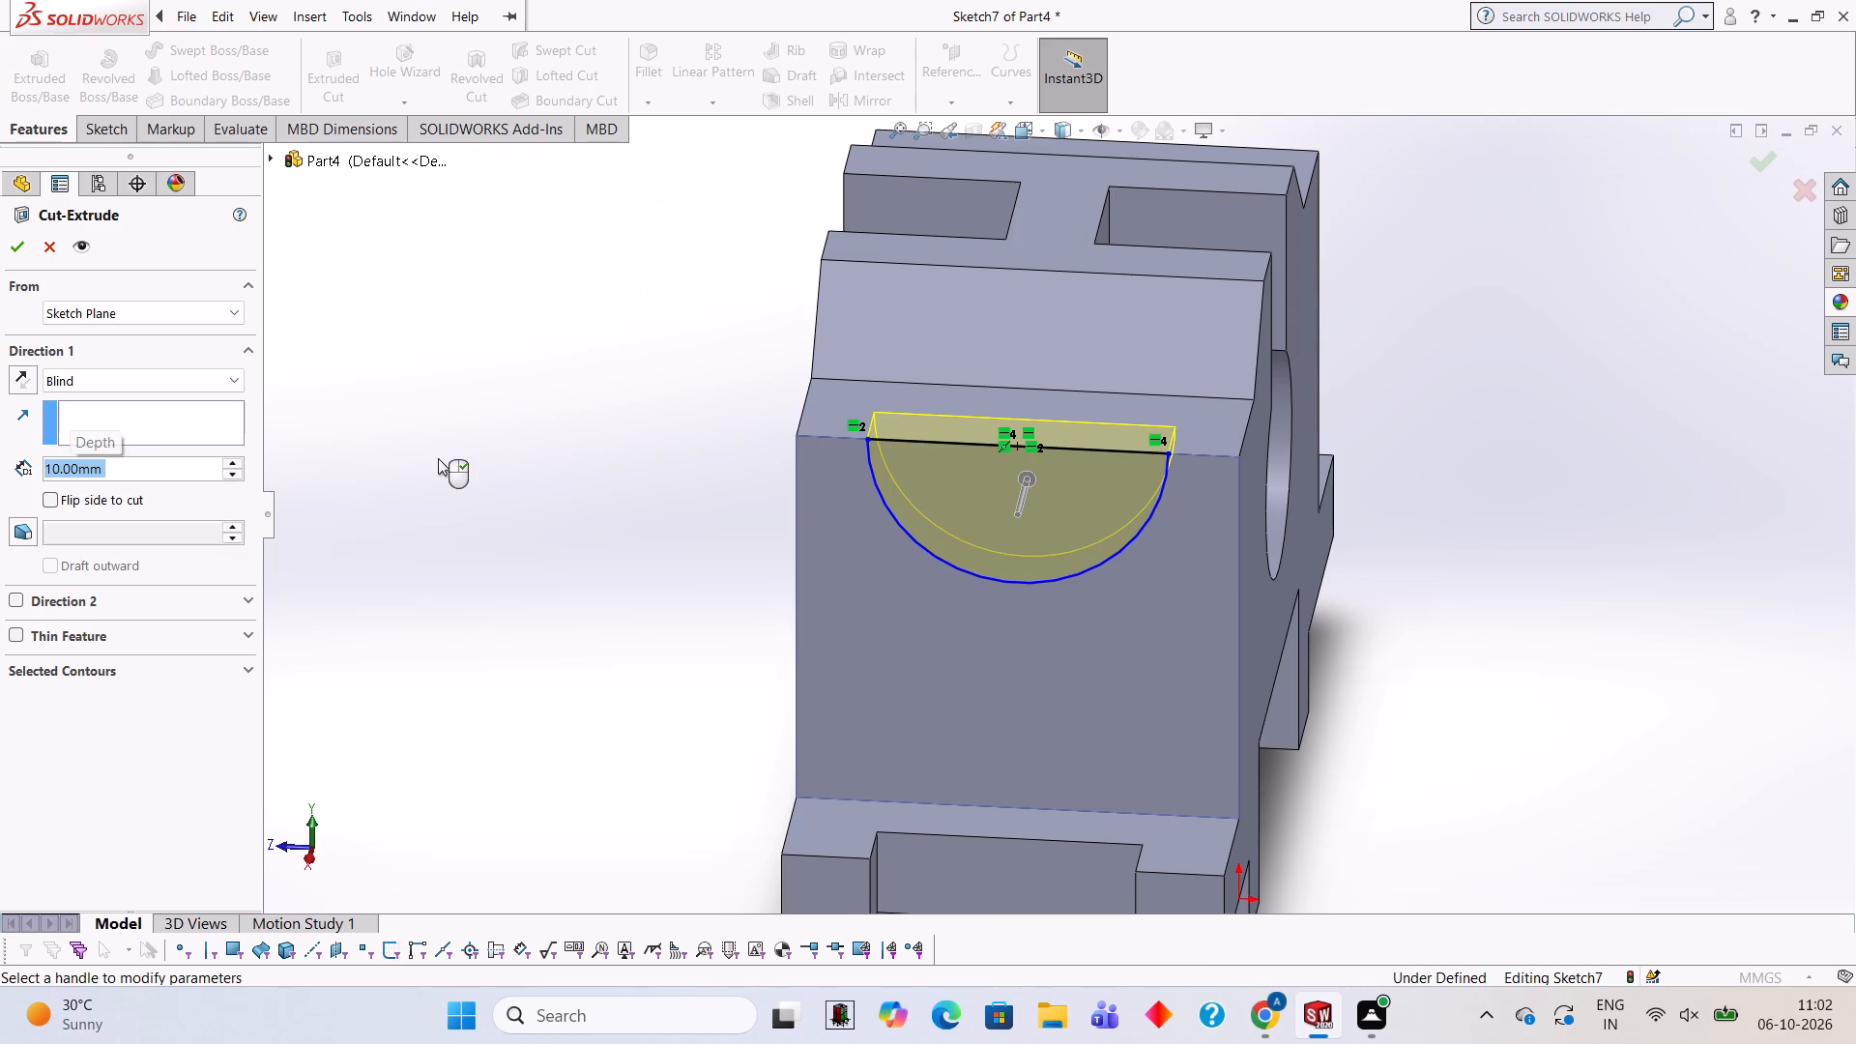
pyautogui.moveTo(1432, 425); pyautogui.dragTo(1289, 544, button='middle')
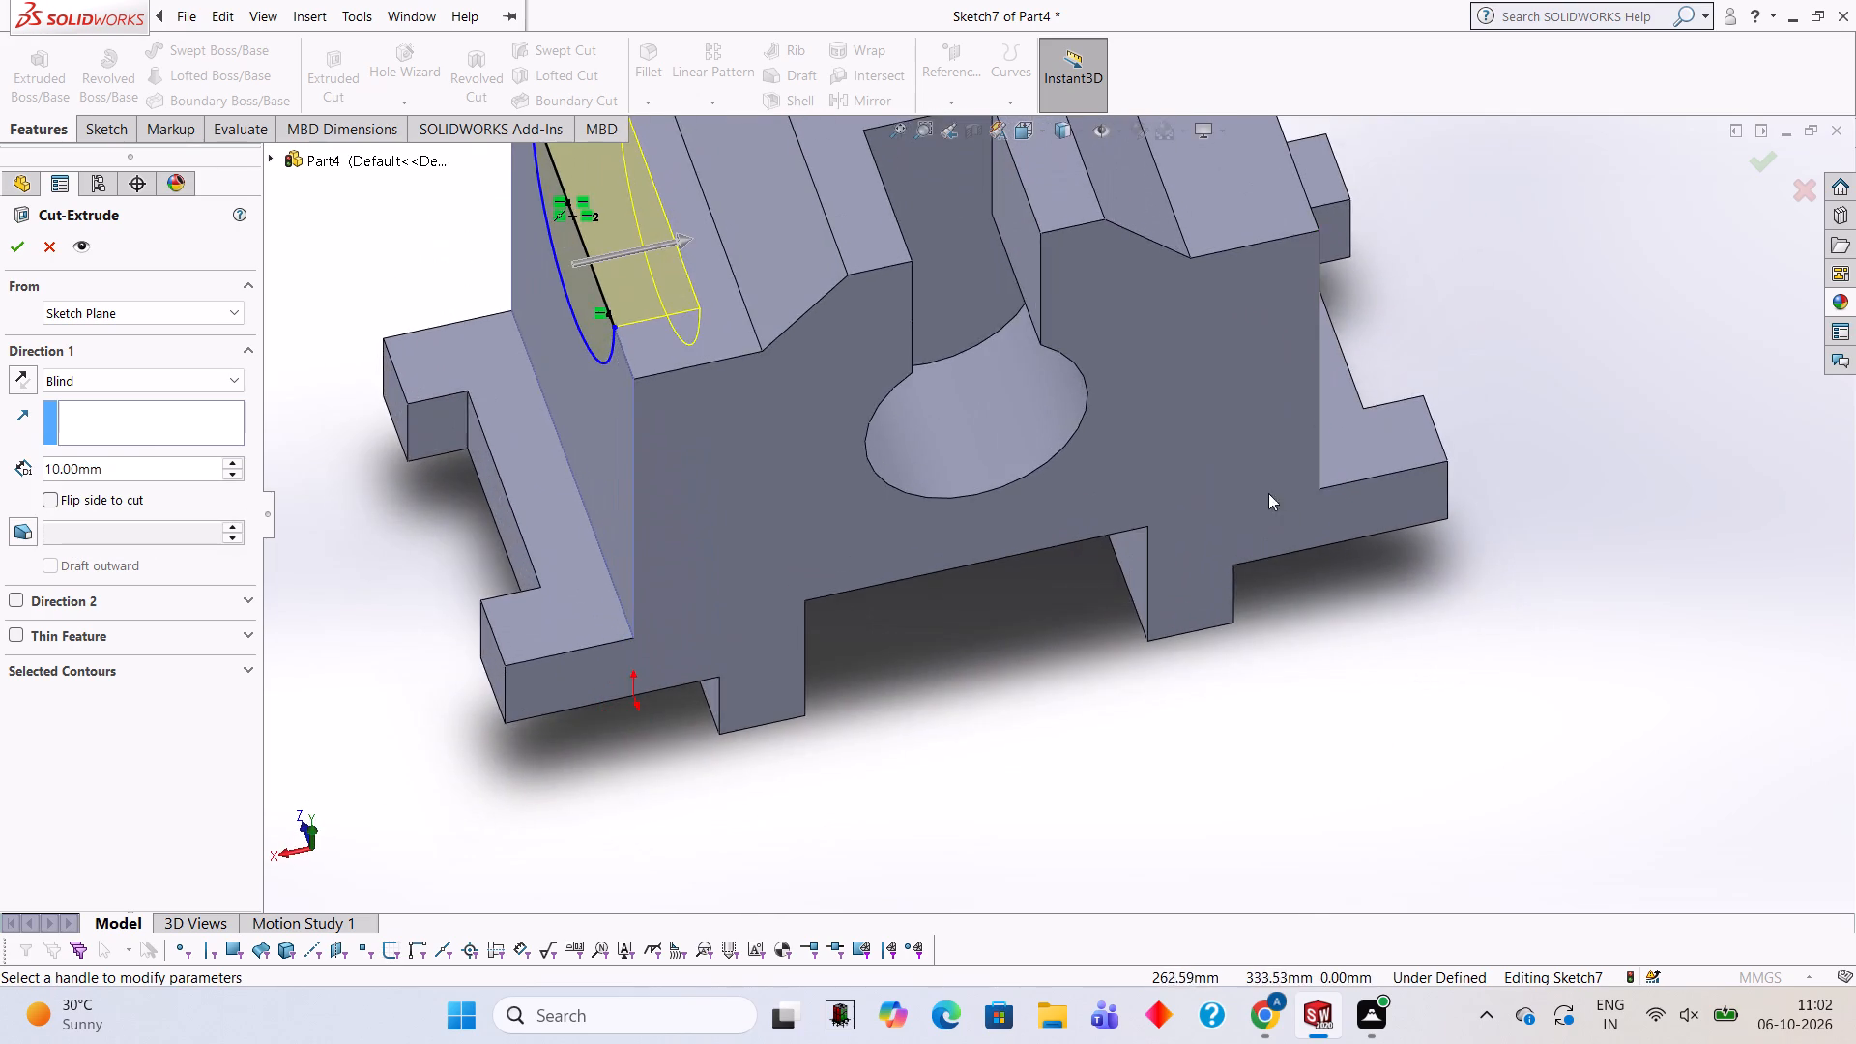
pyautogui.scroll(2, 1161, 422)
pyautogui.click(25, 240)
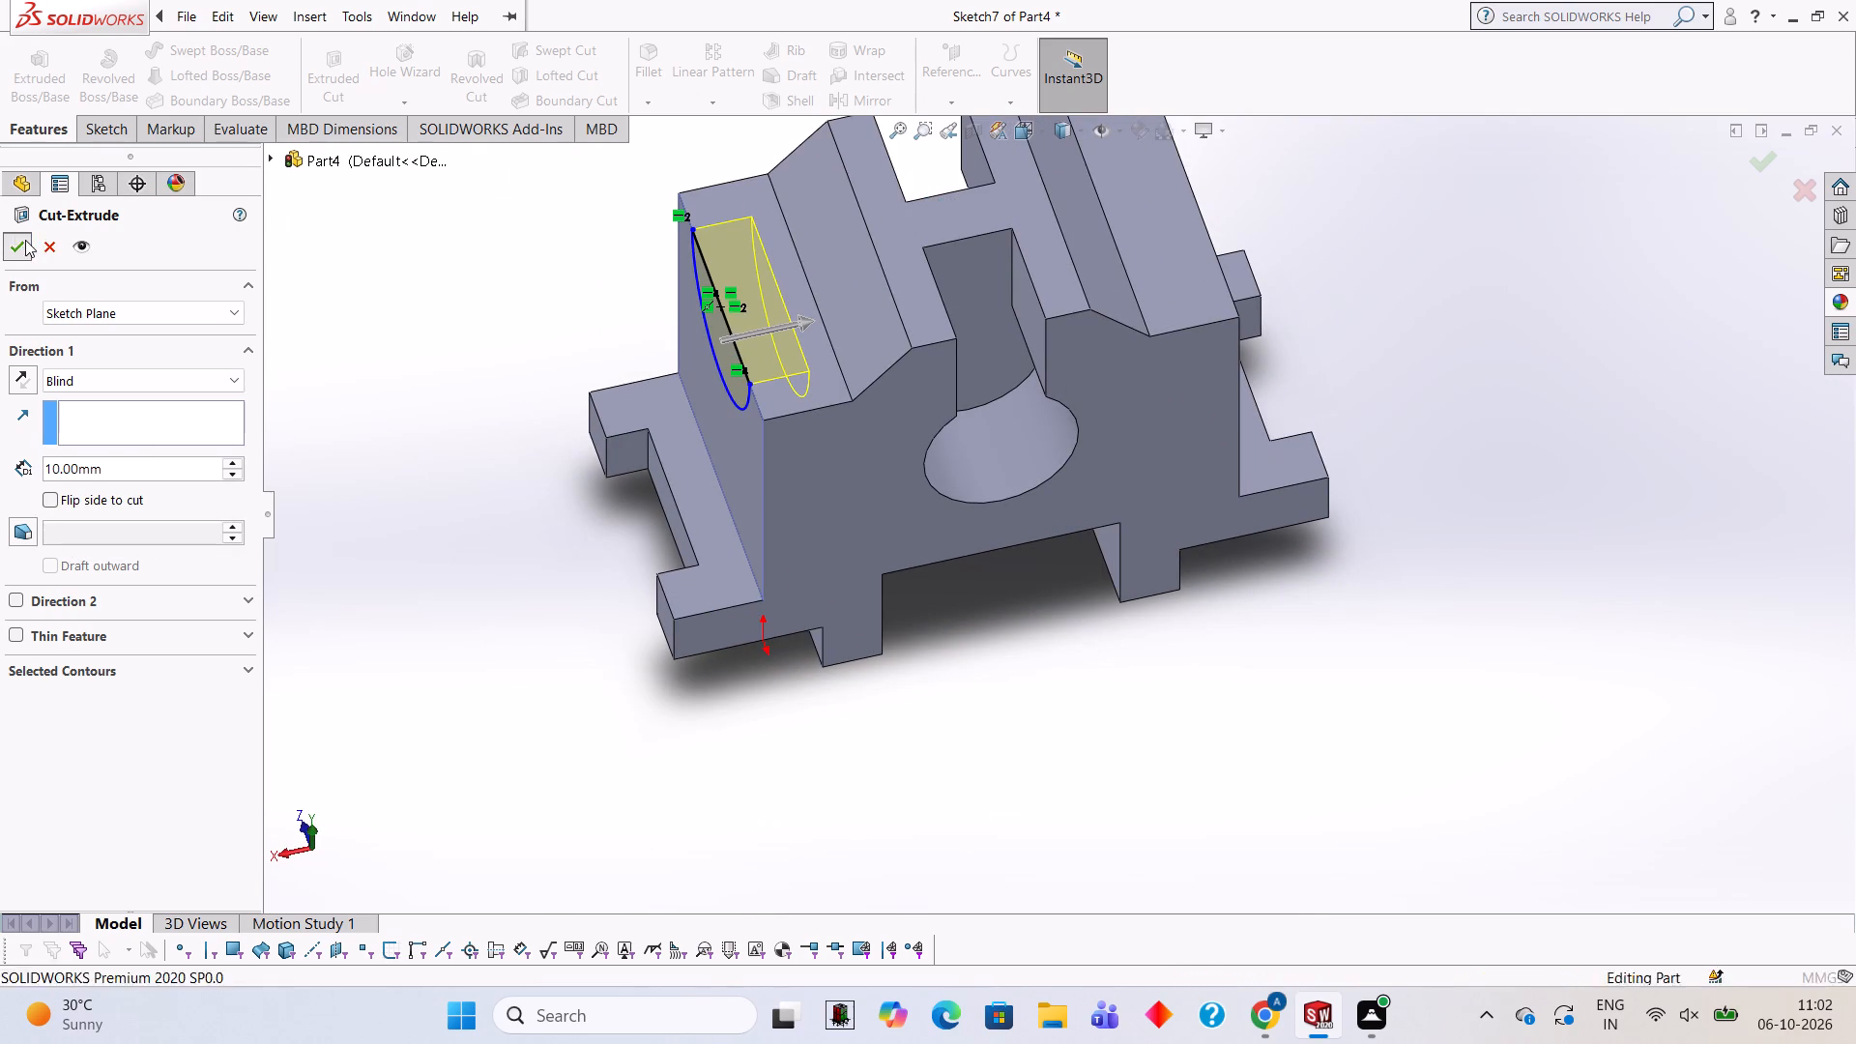
pyautogui.click(460, 356)
# Start a sketch on the body's opposite vertical end face, viewed normal to the face.
pyautogui.moveTo(469, 403); pyautogui.dragTo(595, 374, button='middle')
pyautogui.scroll(3, 598, 375)
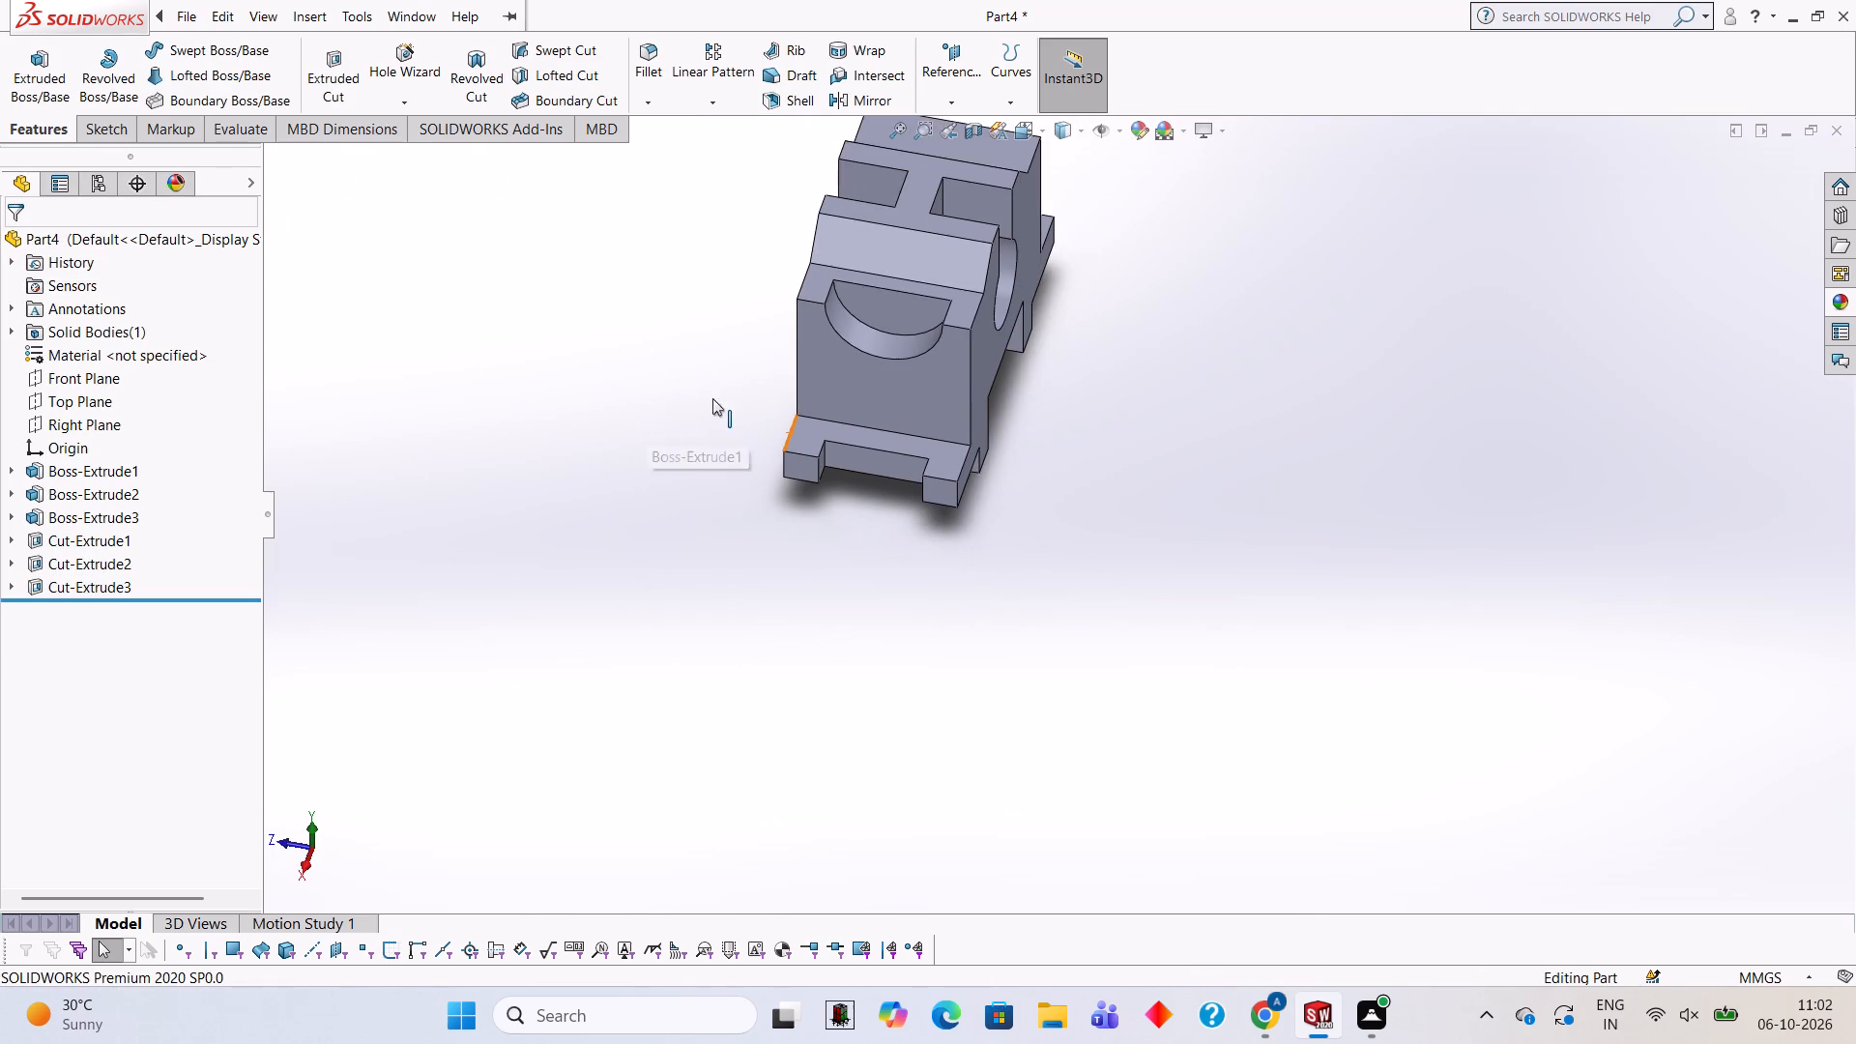
pyautogui.moveTo(1232, 448); pyautogui.dragTo(1152, 380, button='middle')
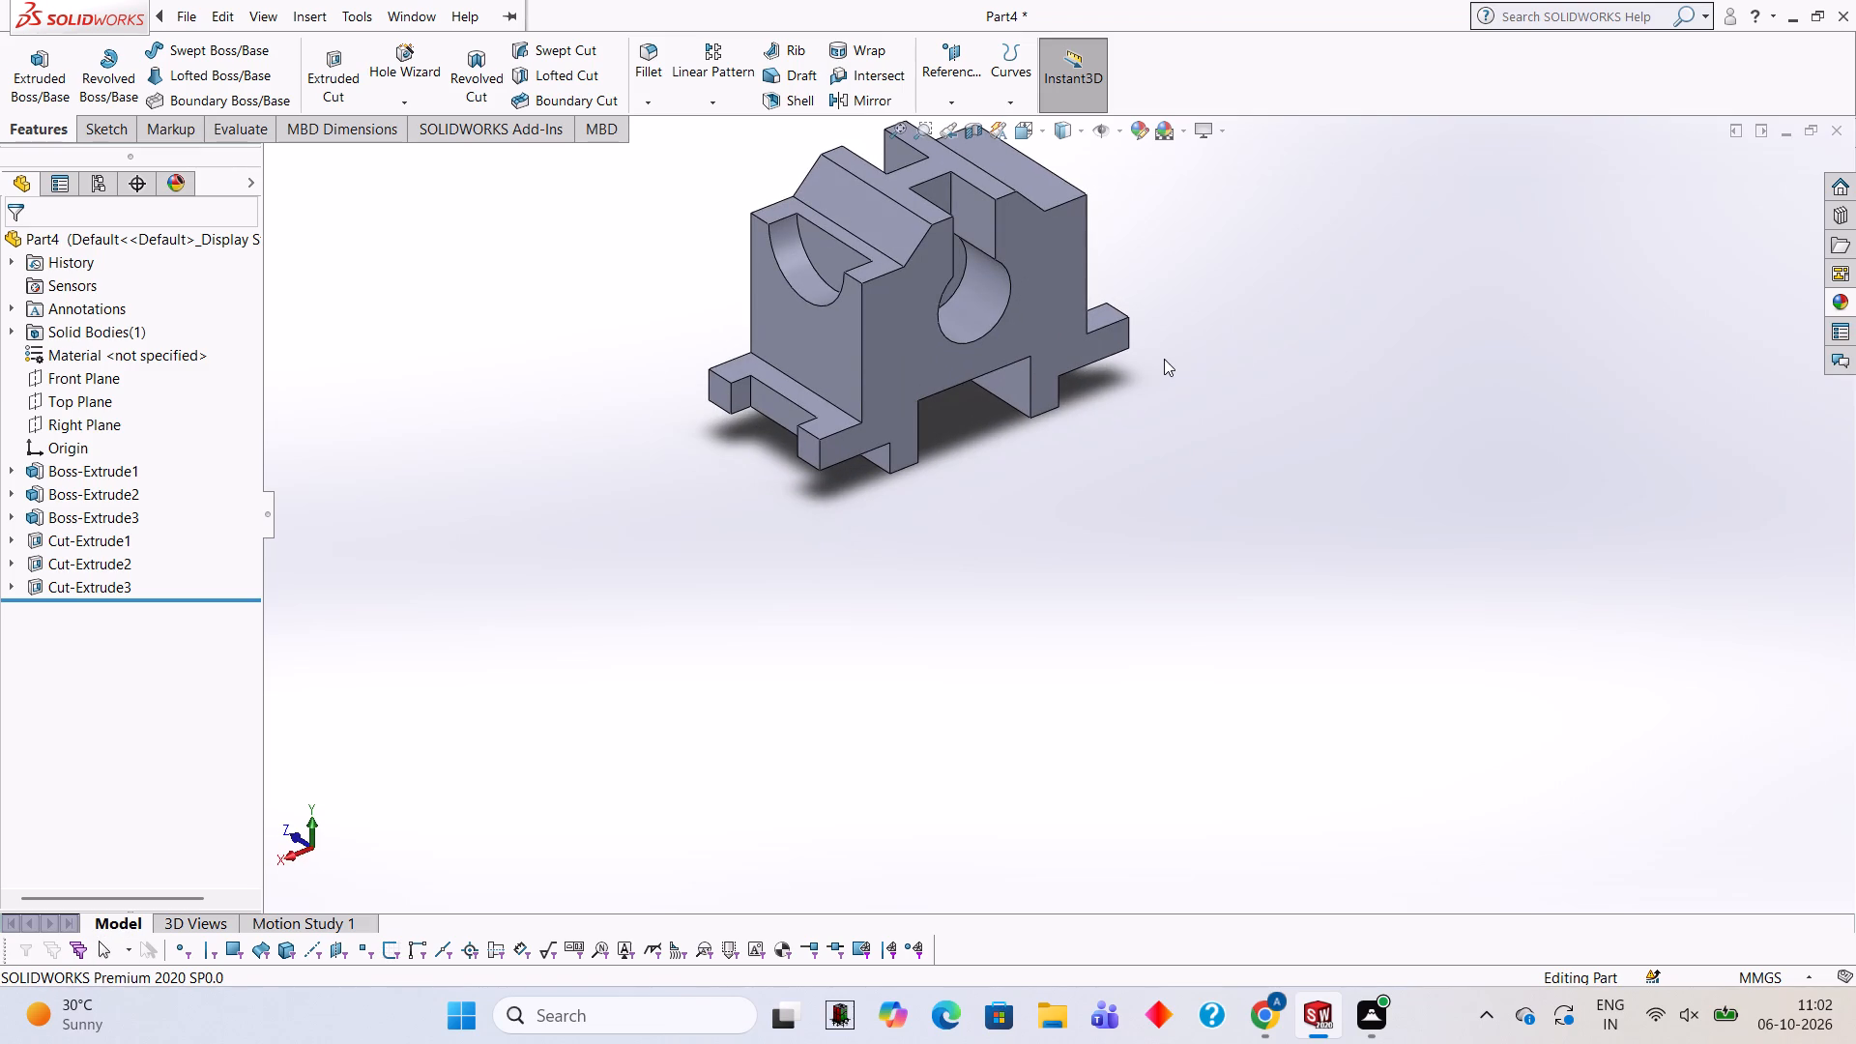
pyautogui.scroll(2, 997, 326)
pyautogui.scroll(-4, 997, 327)
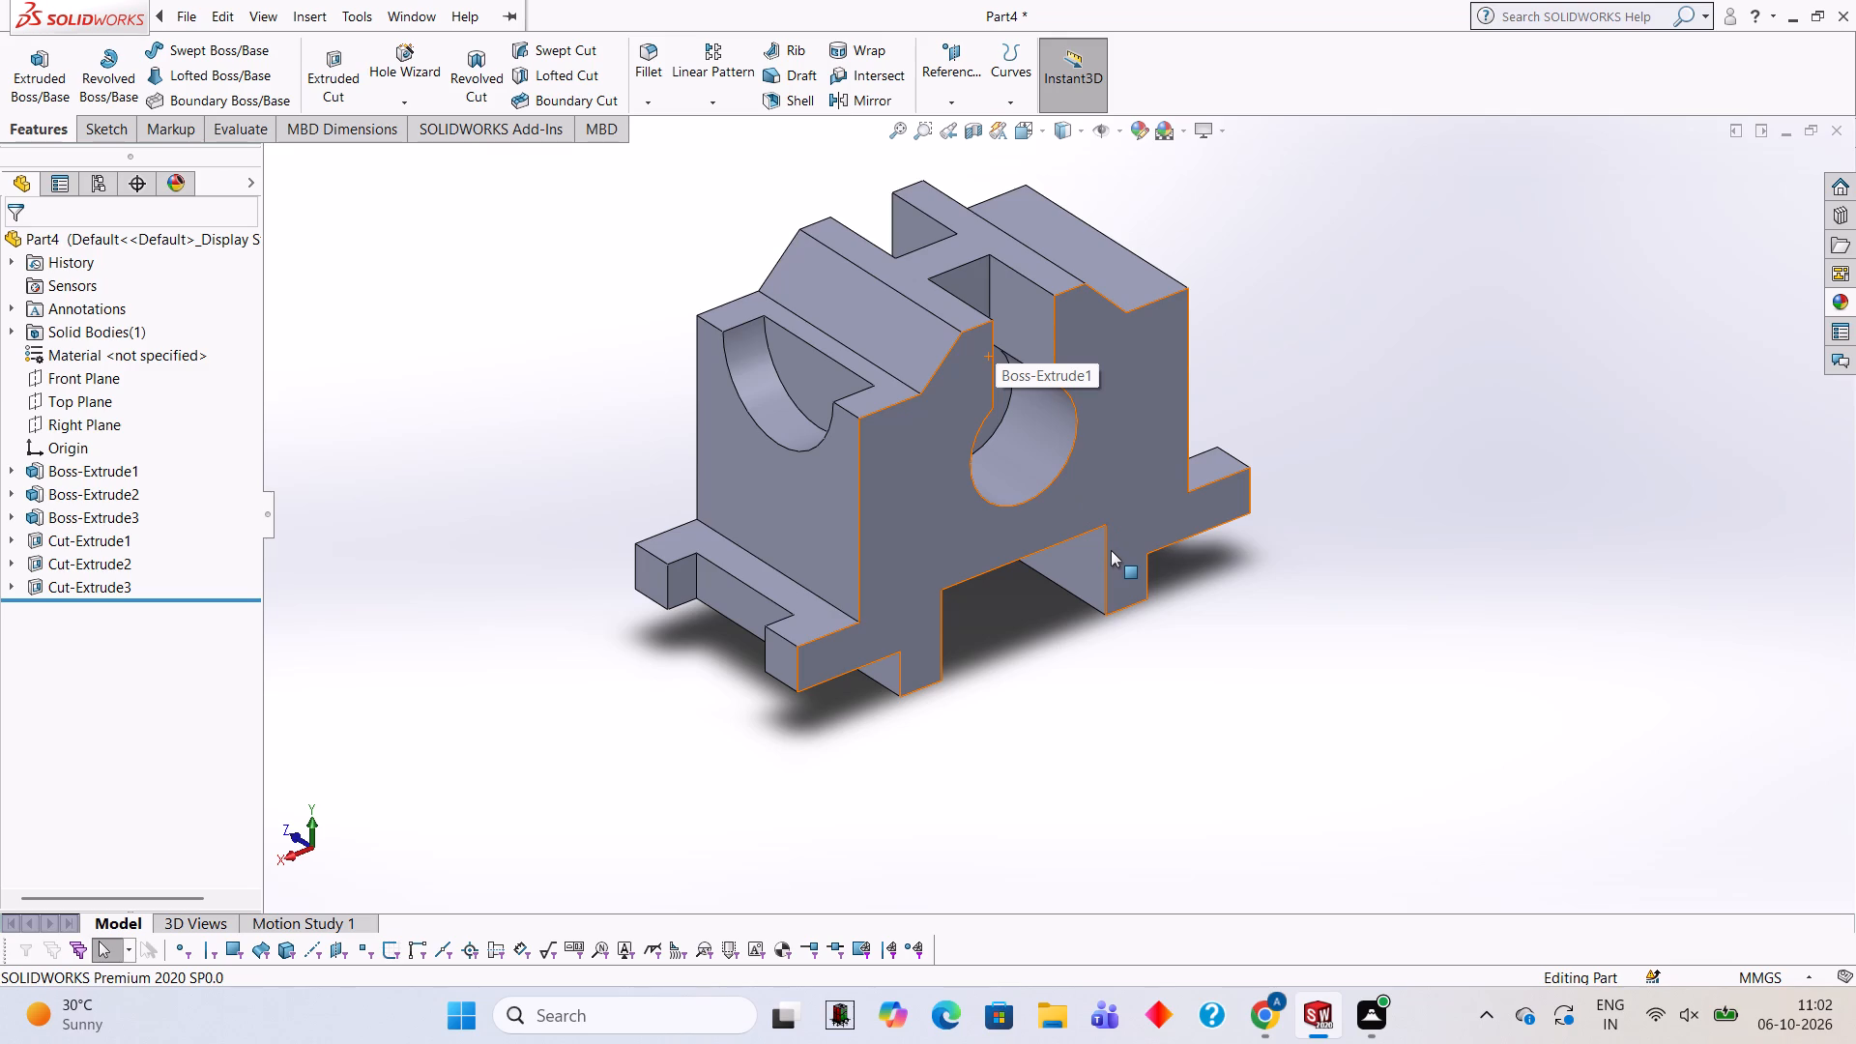
pyautogui.moveTo(827, 522); pyautogui.dragTo(1068, 544, button='middle')
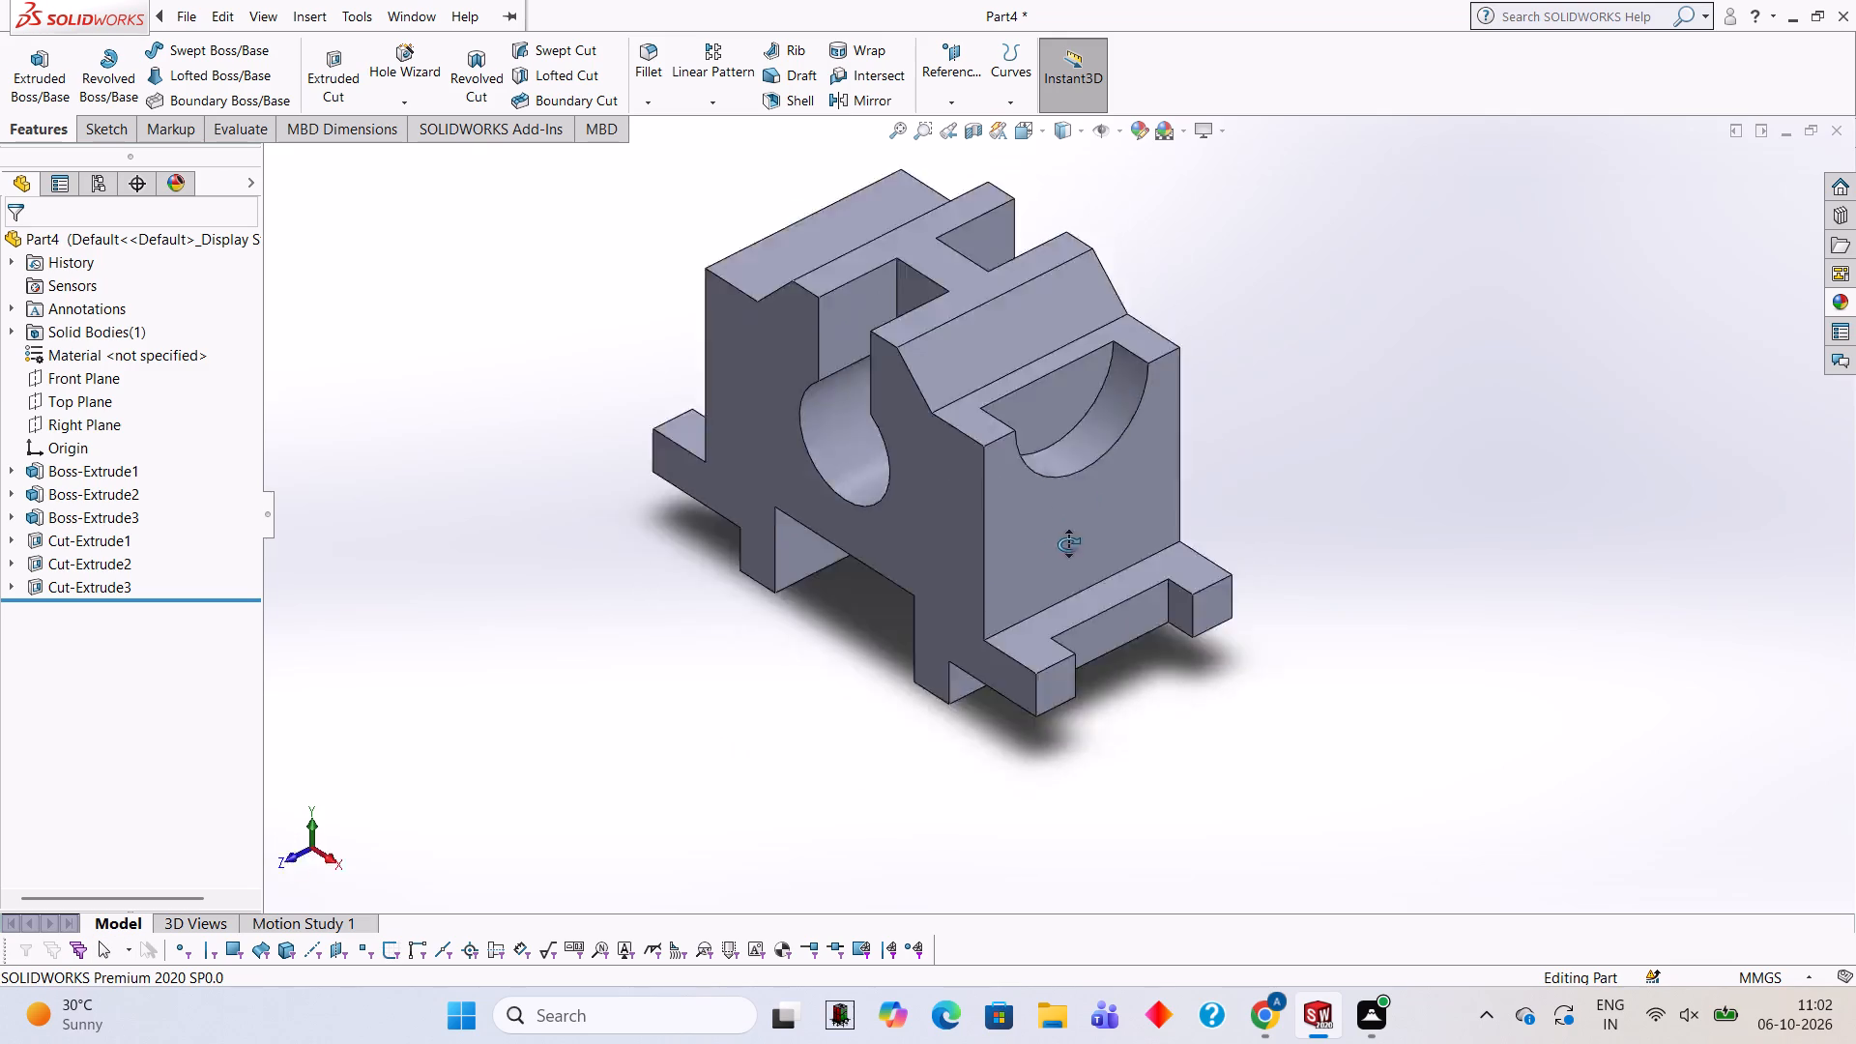
pyautogui.moveTo(1068, 544); pyautogui.dragTo(1285, 422, button='middle')
pyautogui.click(952, 393)
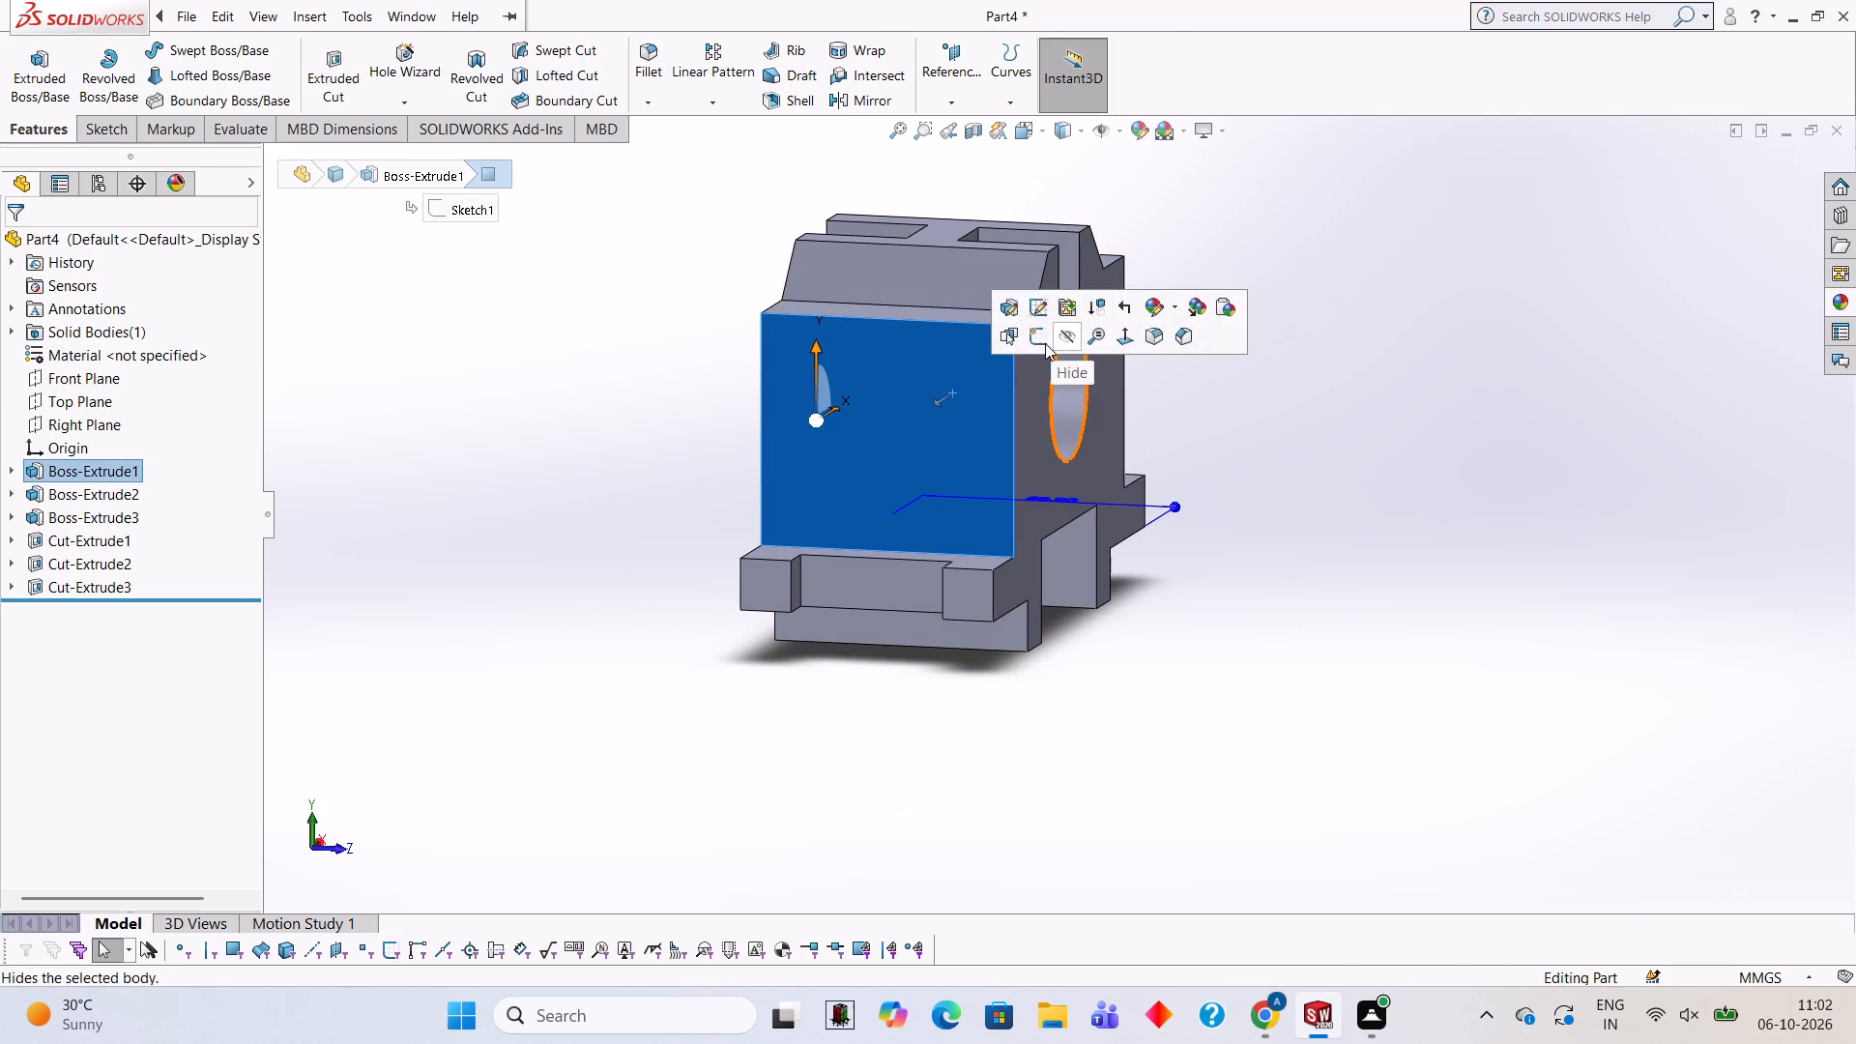
pyautogui.click(1045, 343)
pyautogui.hotkey('ctrl', '8')
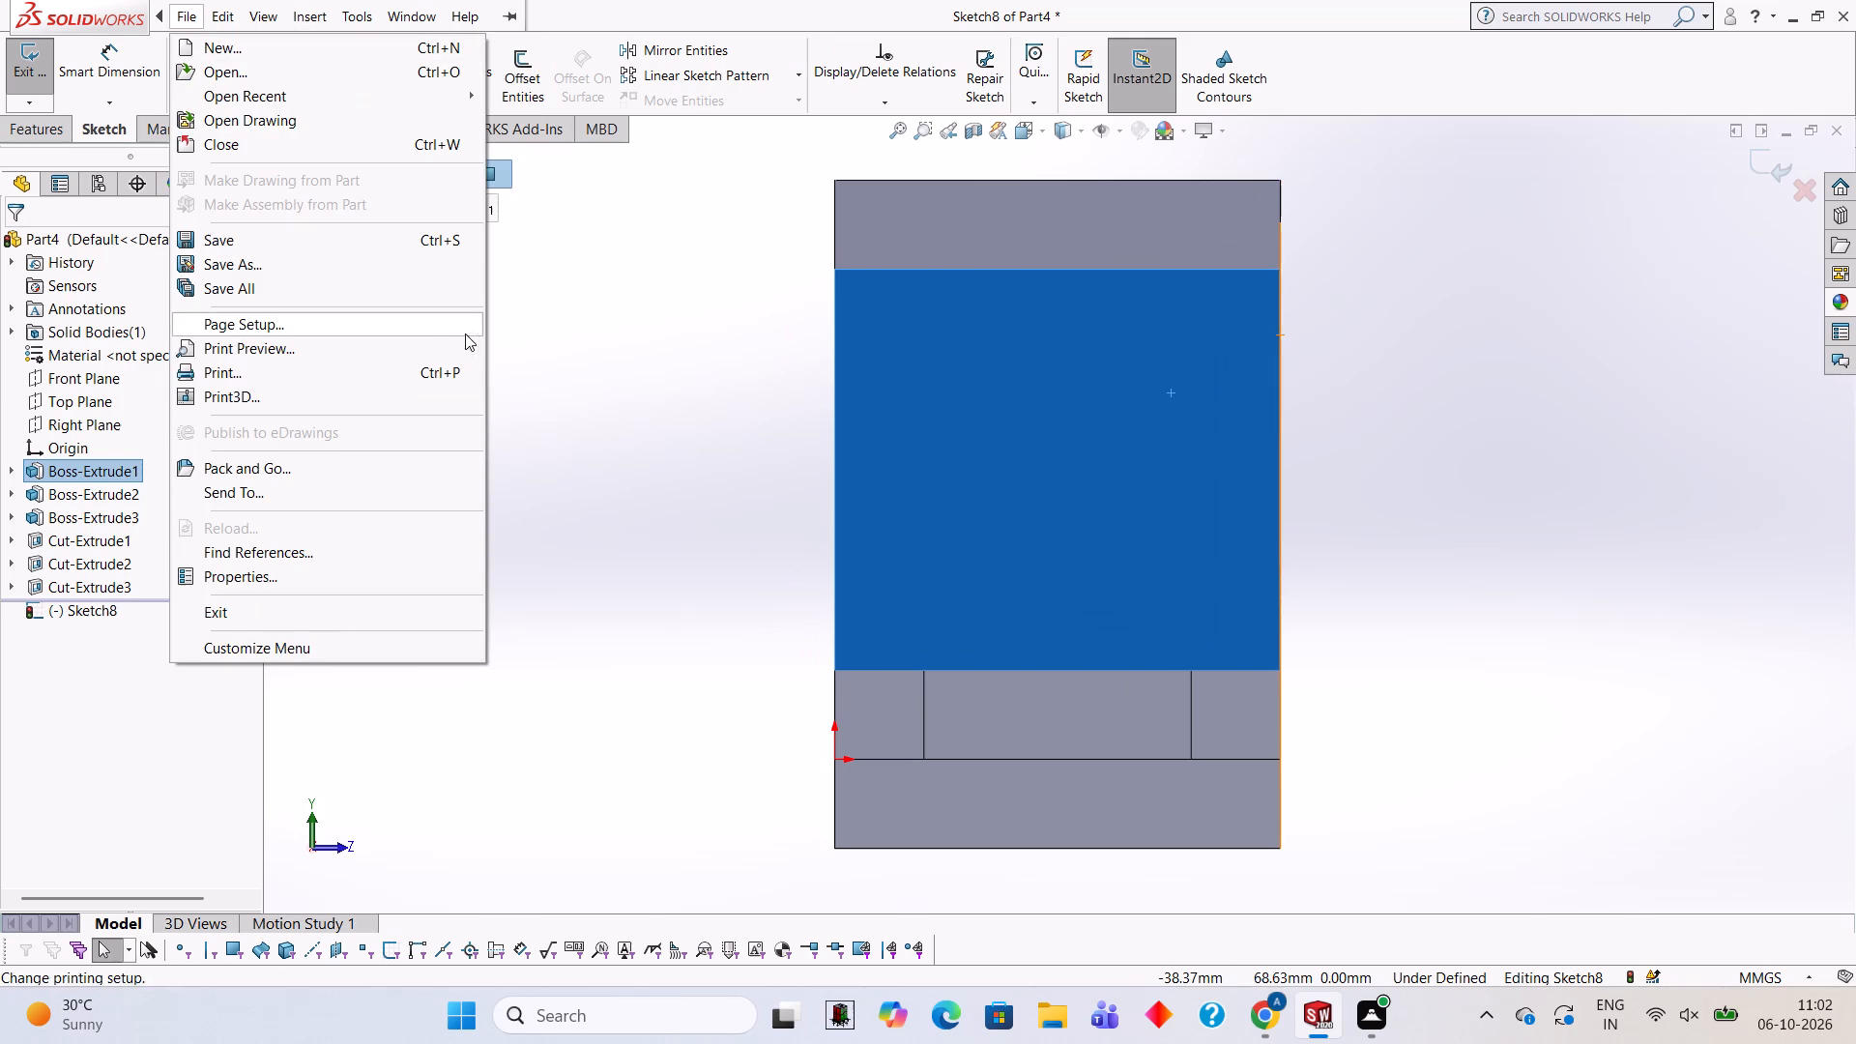
pyautogui.press('Escape')
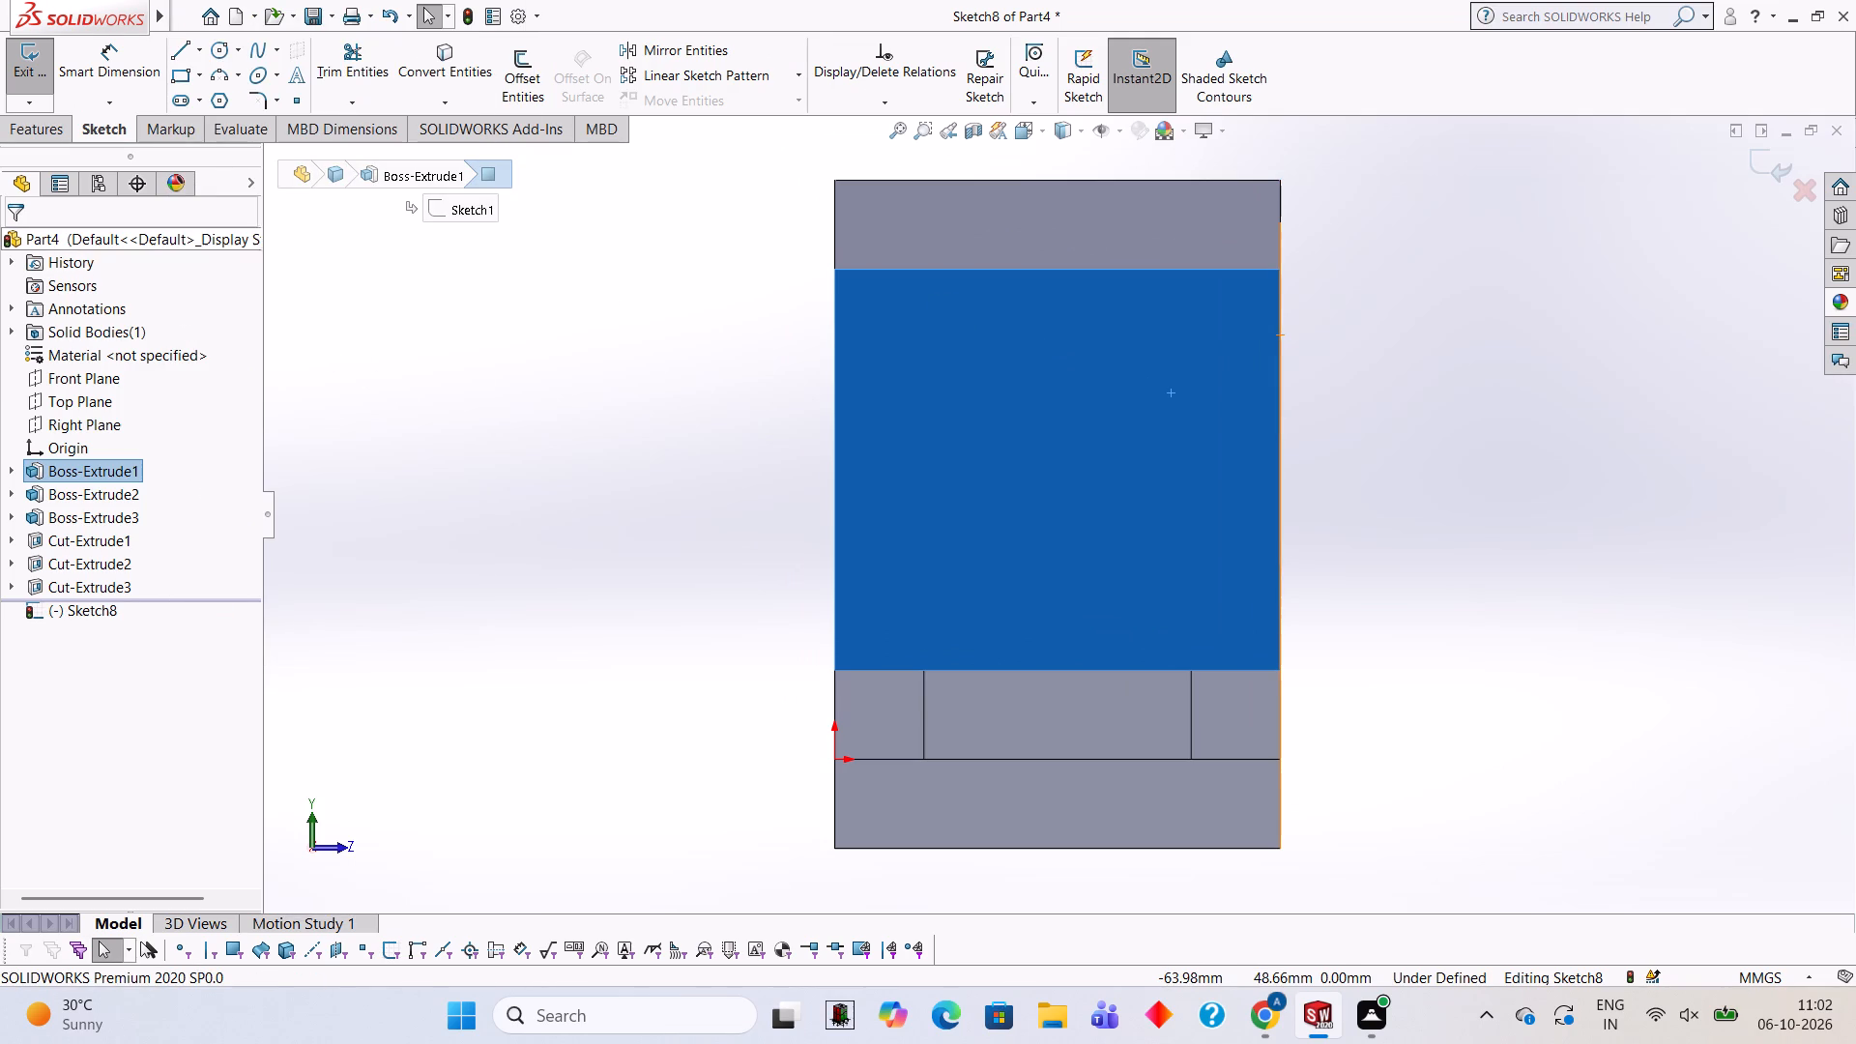
# Sketch a 17 mm radius lower semicircle centred on the upper edge's midpoint, closed by a horizontal diameter line, trimming the circle's upper half.
pyautogui.click(214, 52)
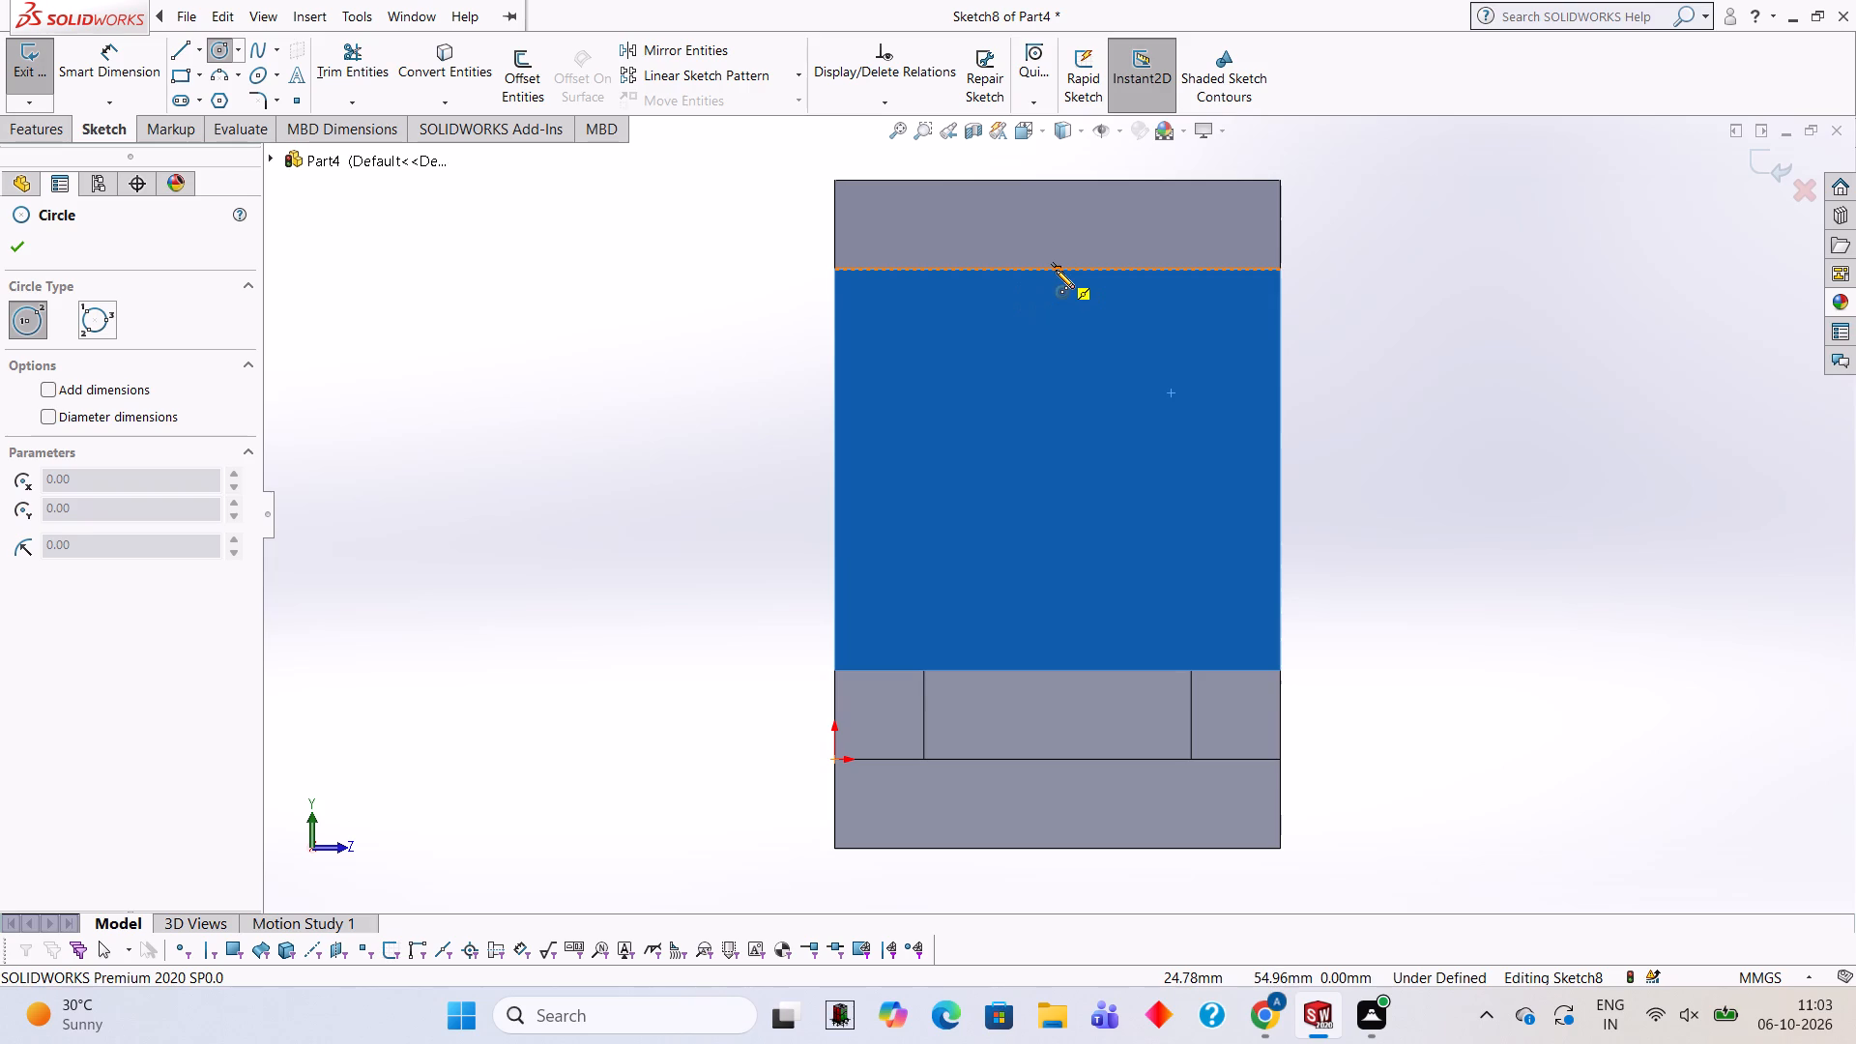
pyautogui.click(1056, 270)
pyautogui.write('17')
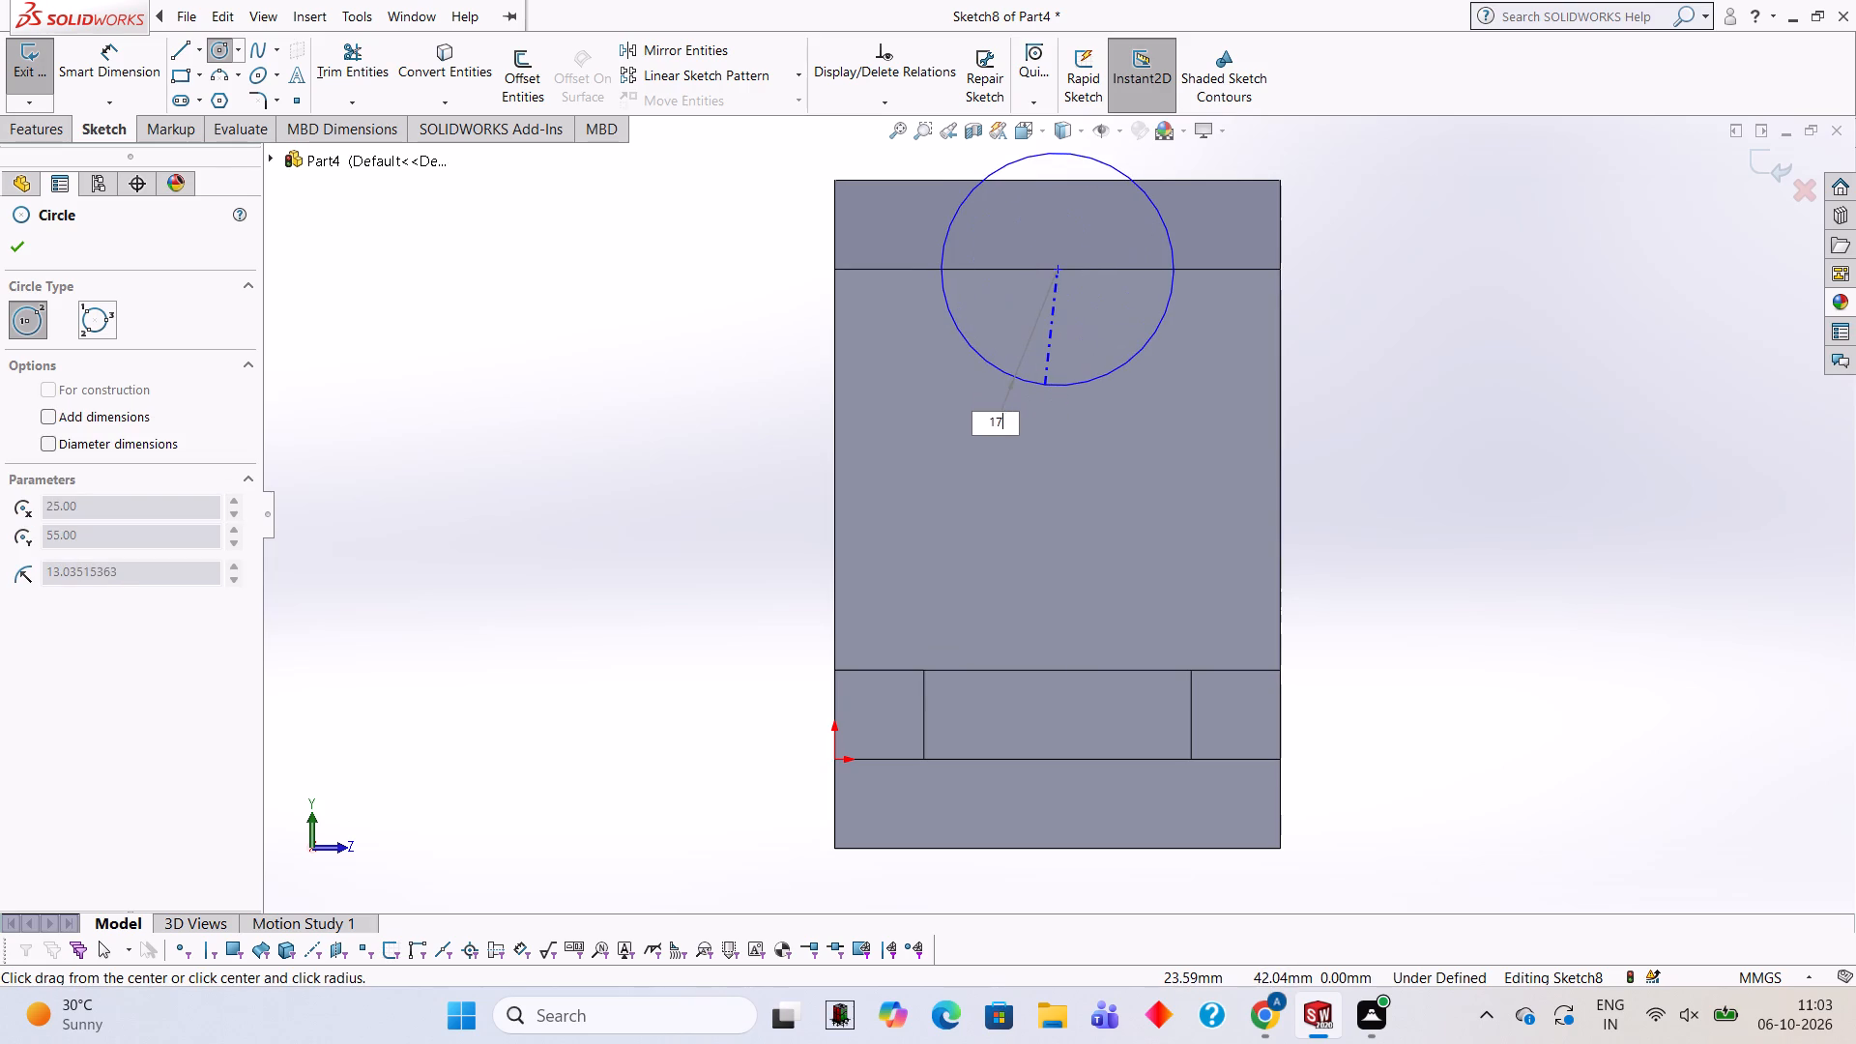
pyautogui.press('Return')
pyautogui.click(173, 50)
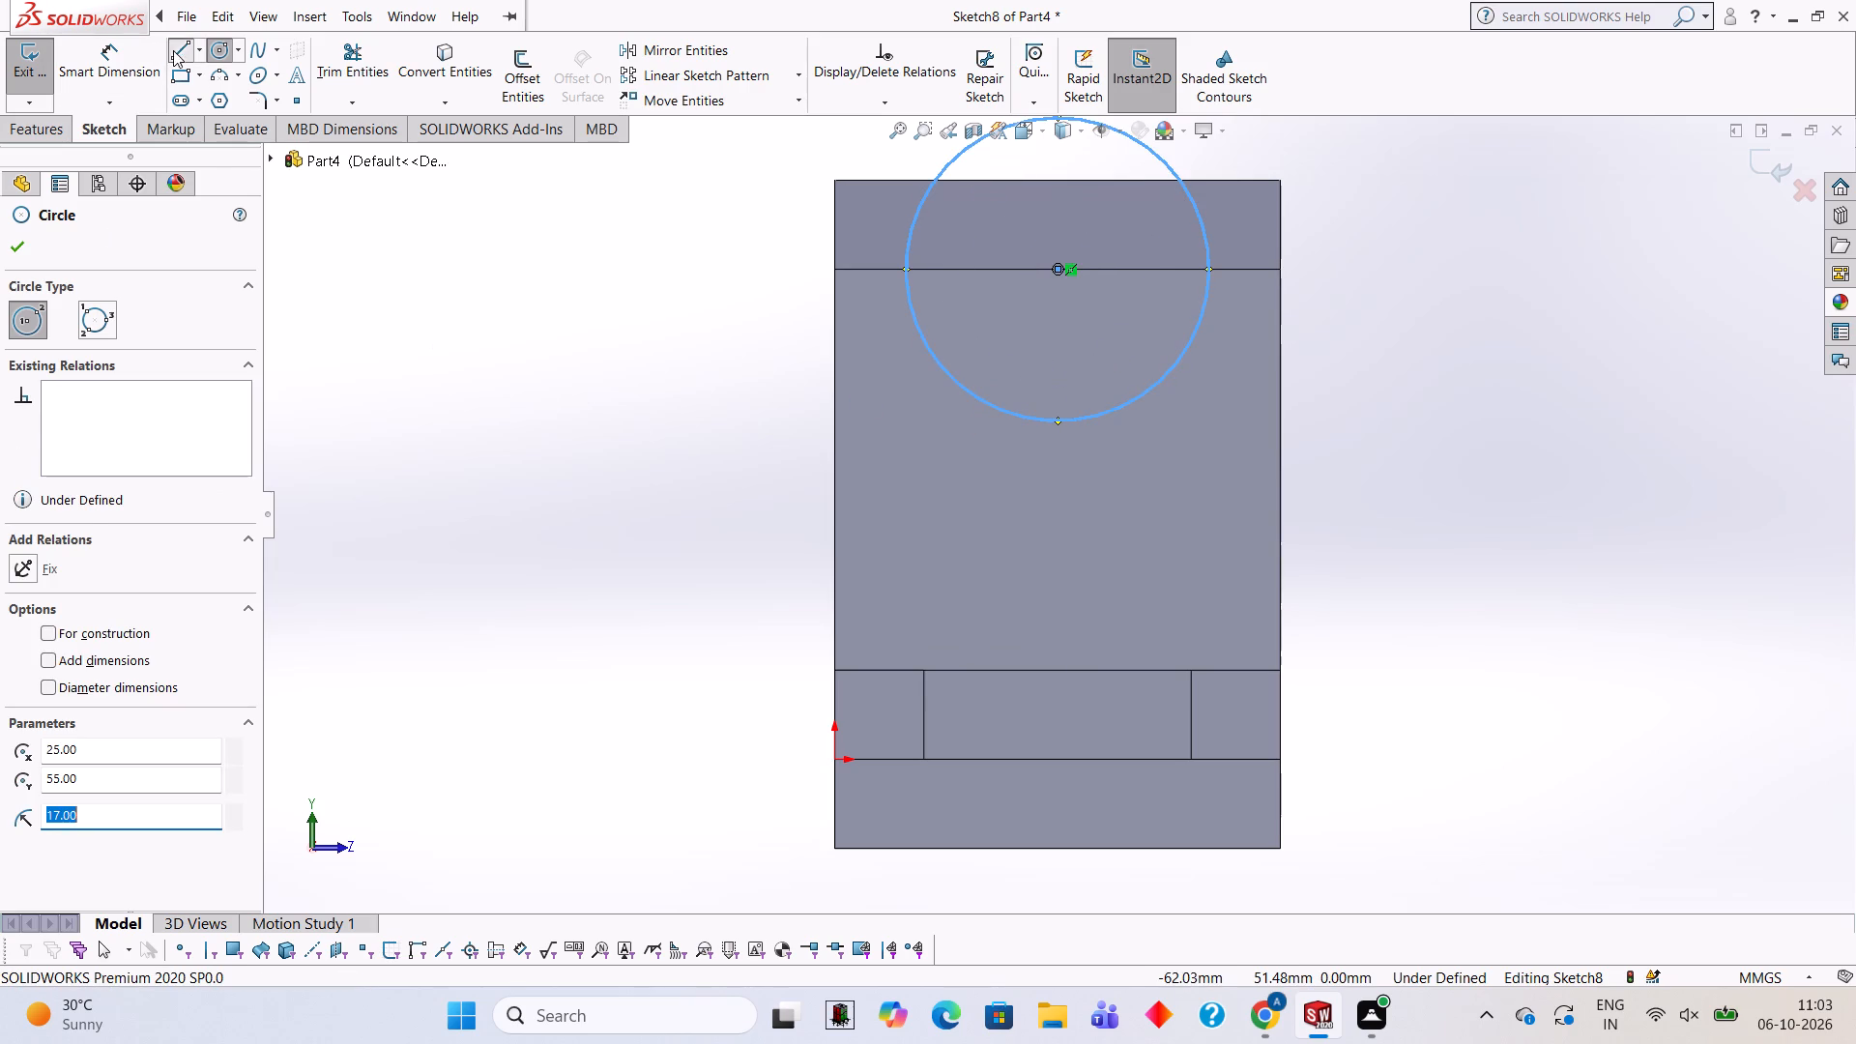
pyautogui.click(906, 270)
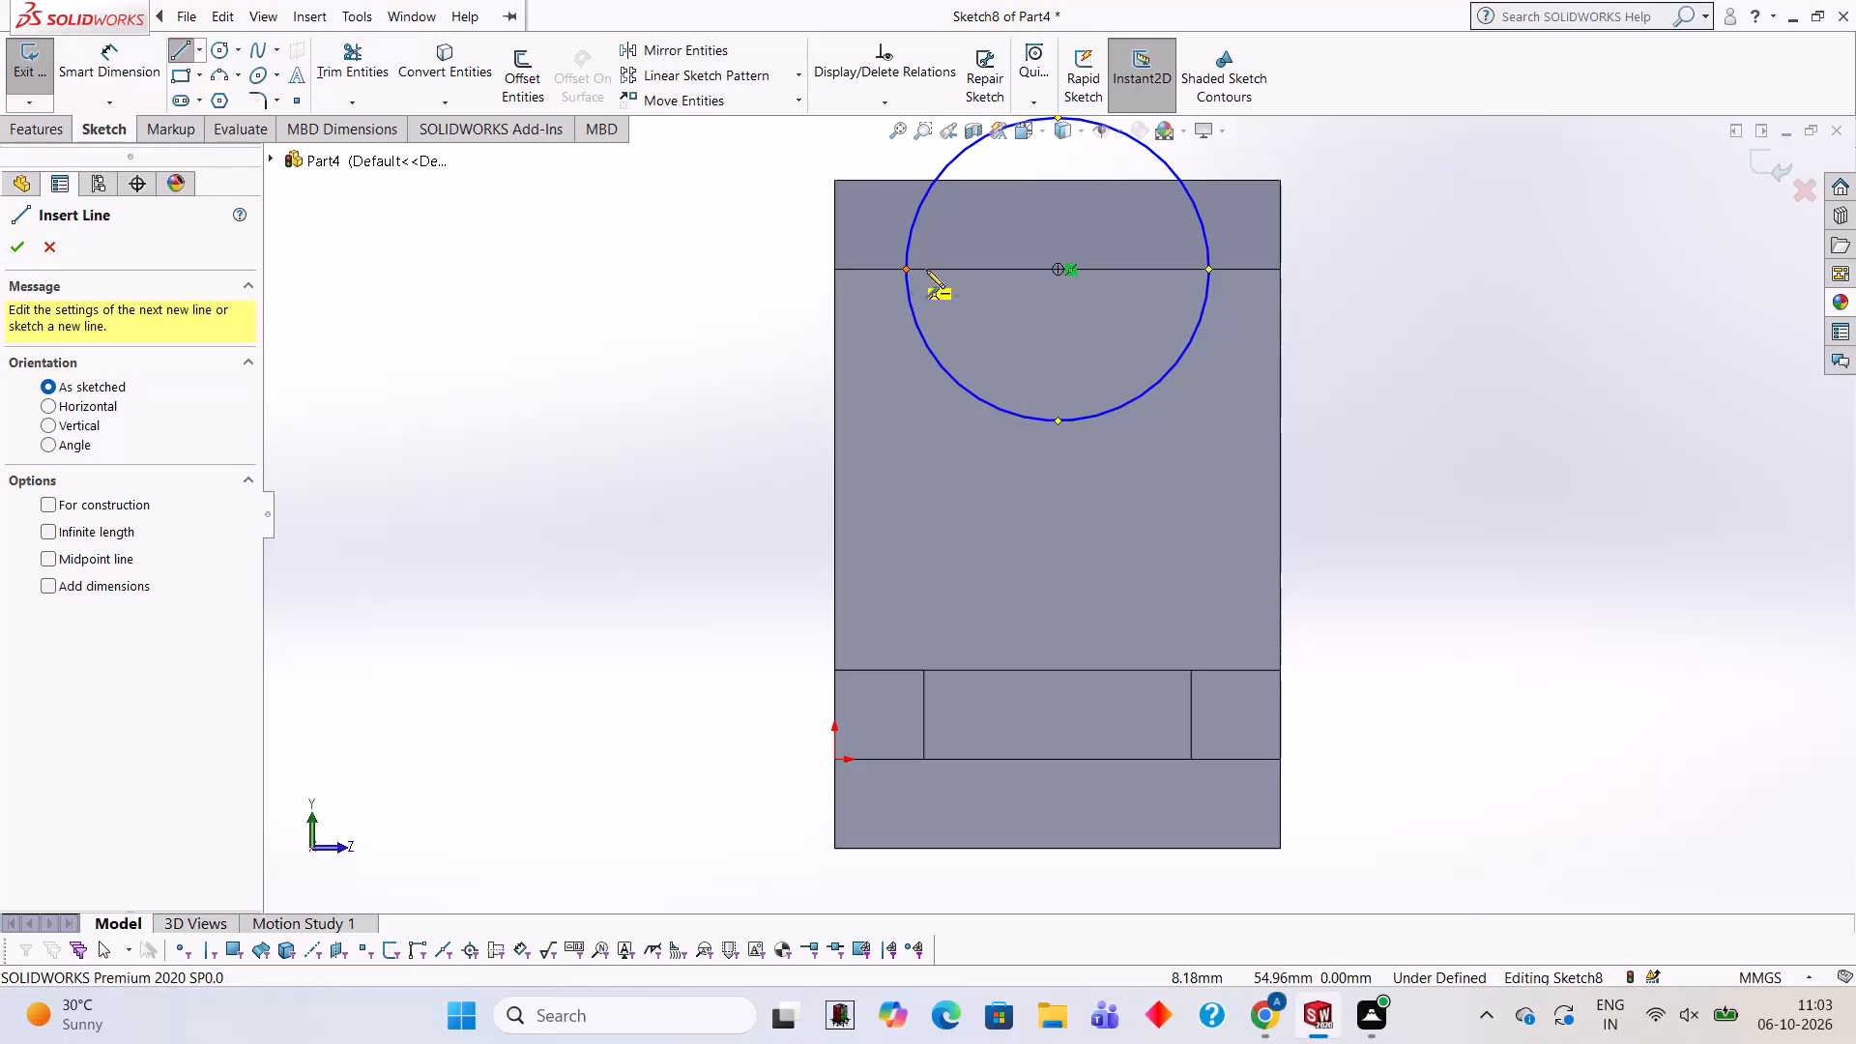
pyautogui.click(1208, 272)
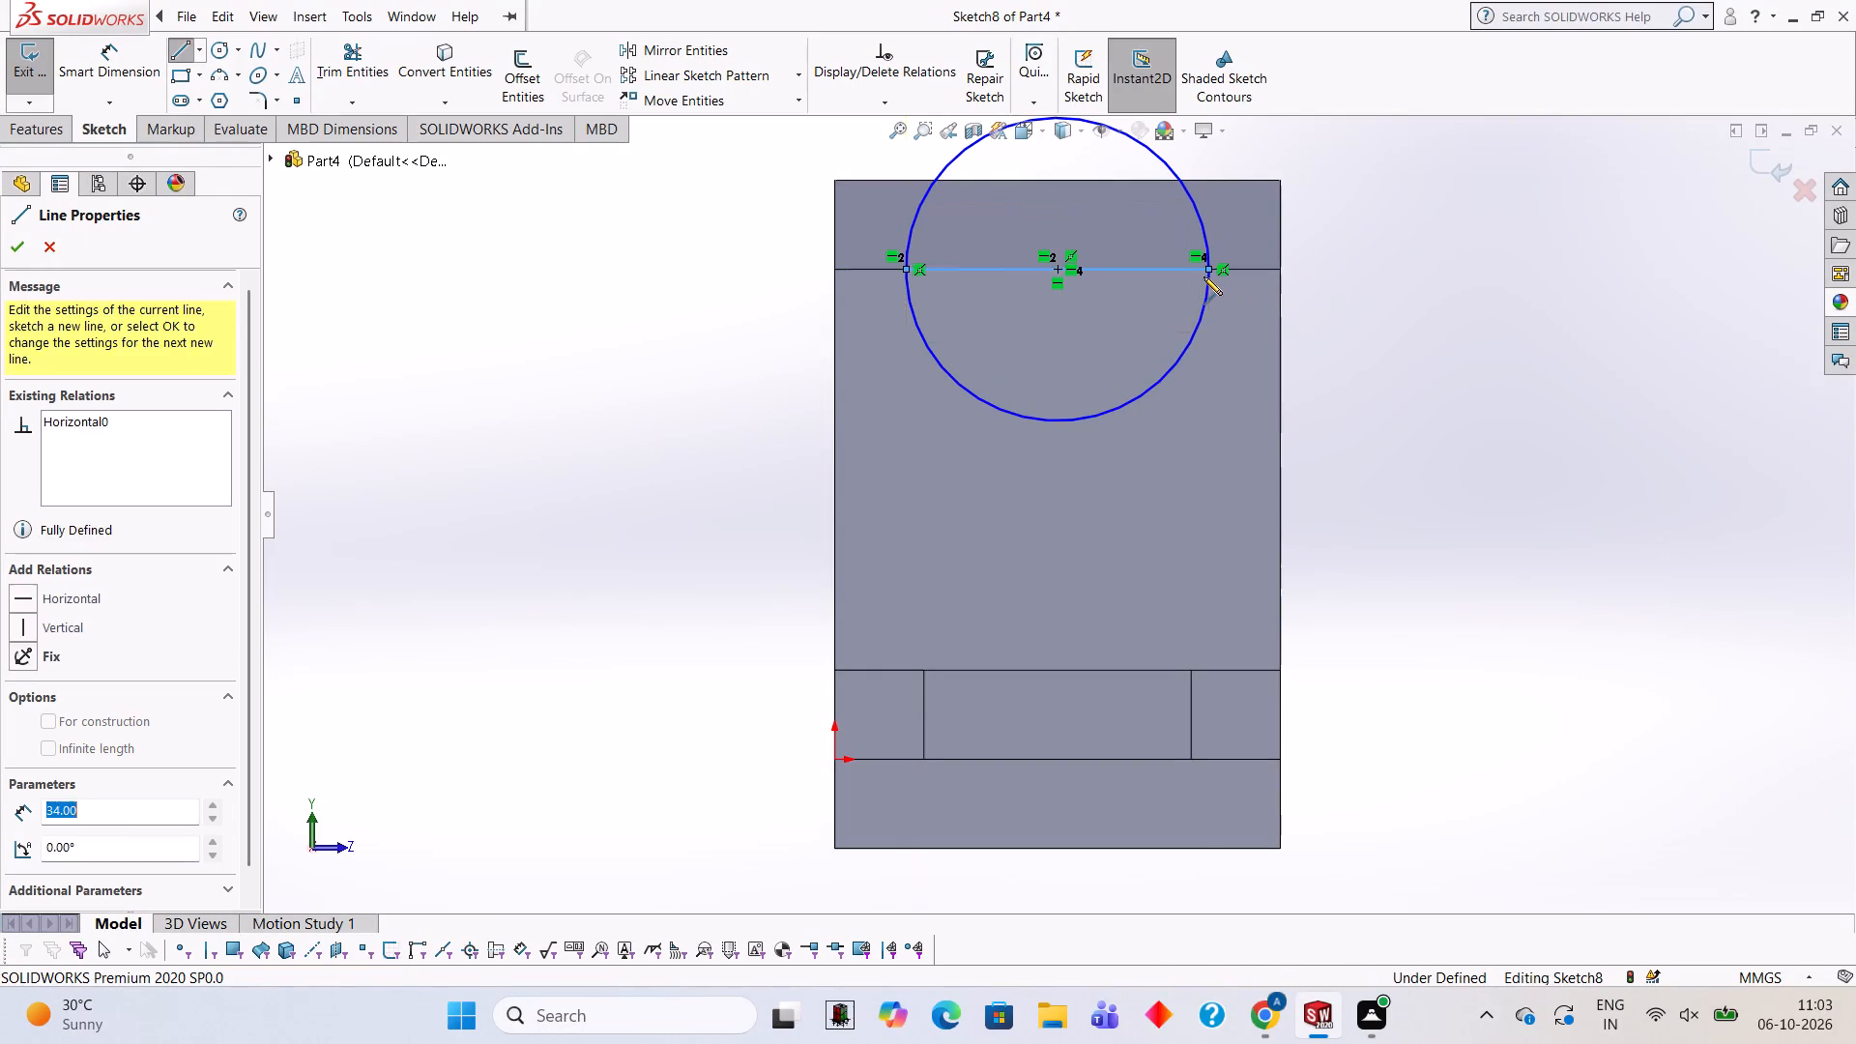
pyautogui.press('Escape')
pyautogui.click(391, 58)
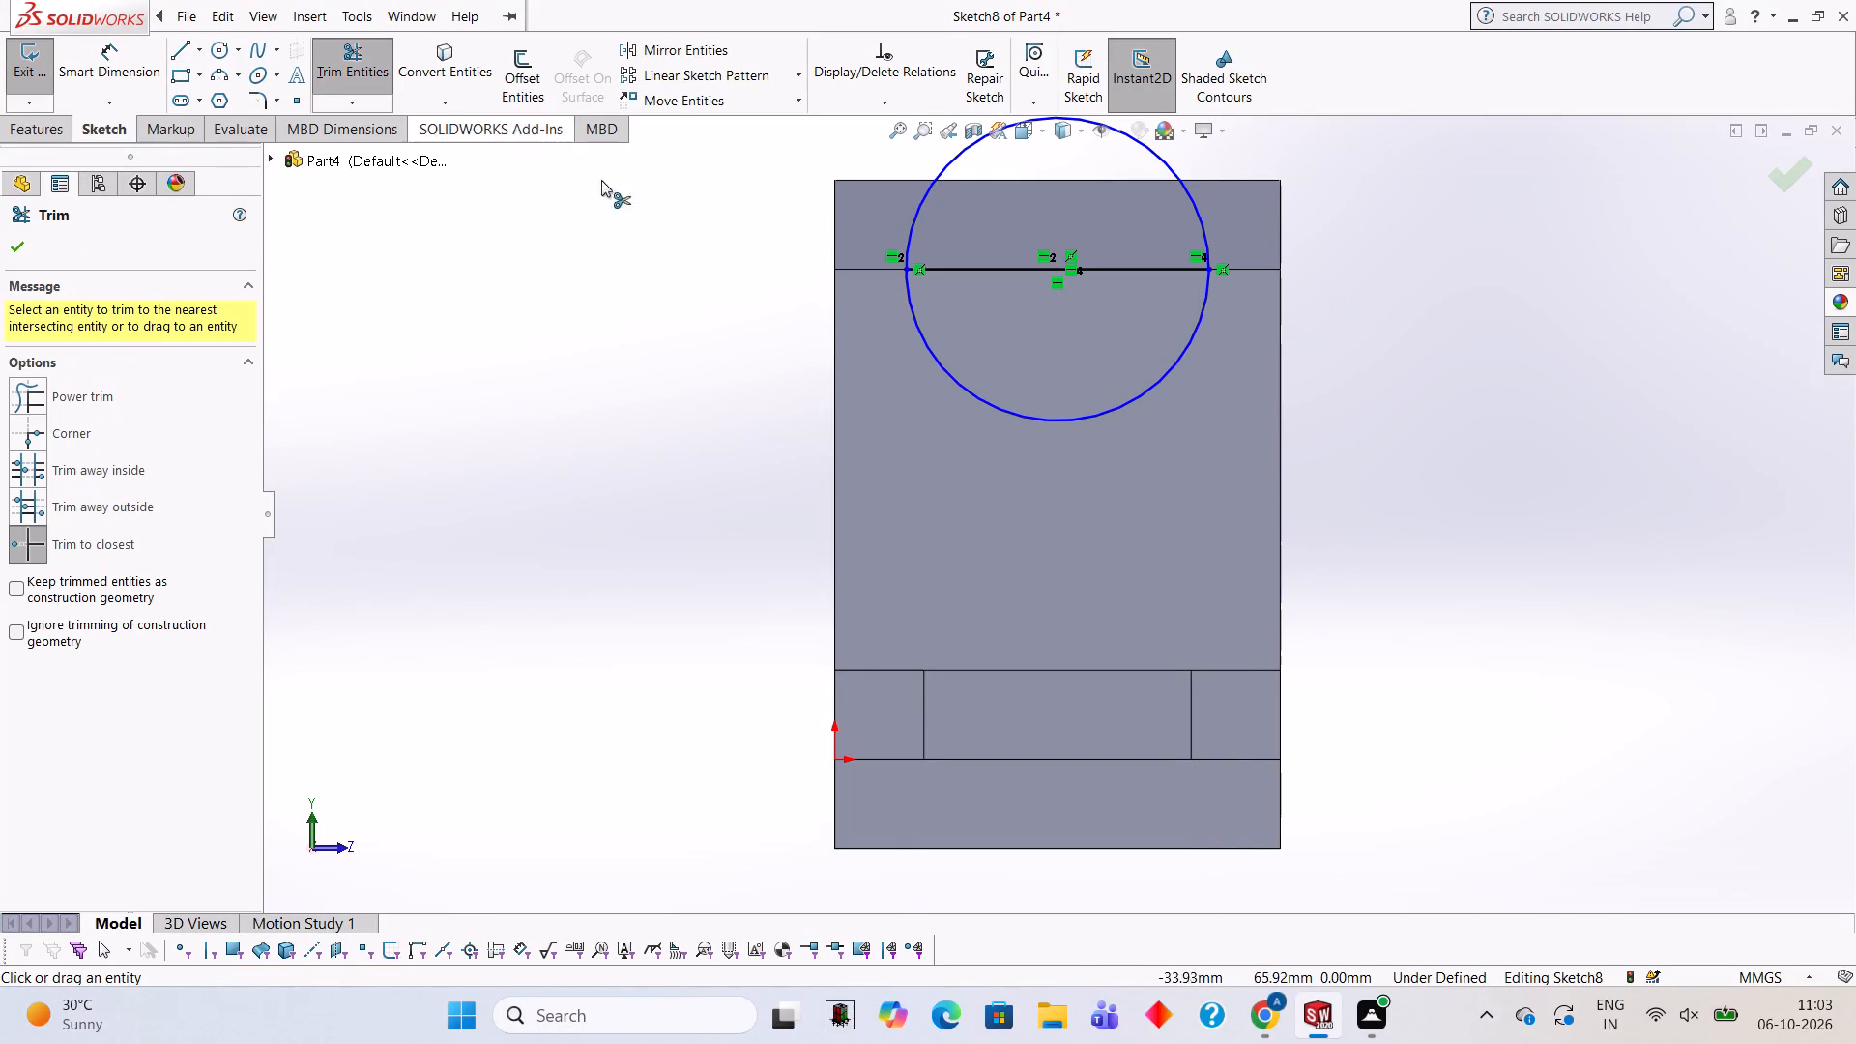
pyautogui.click(936, 186)
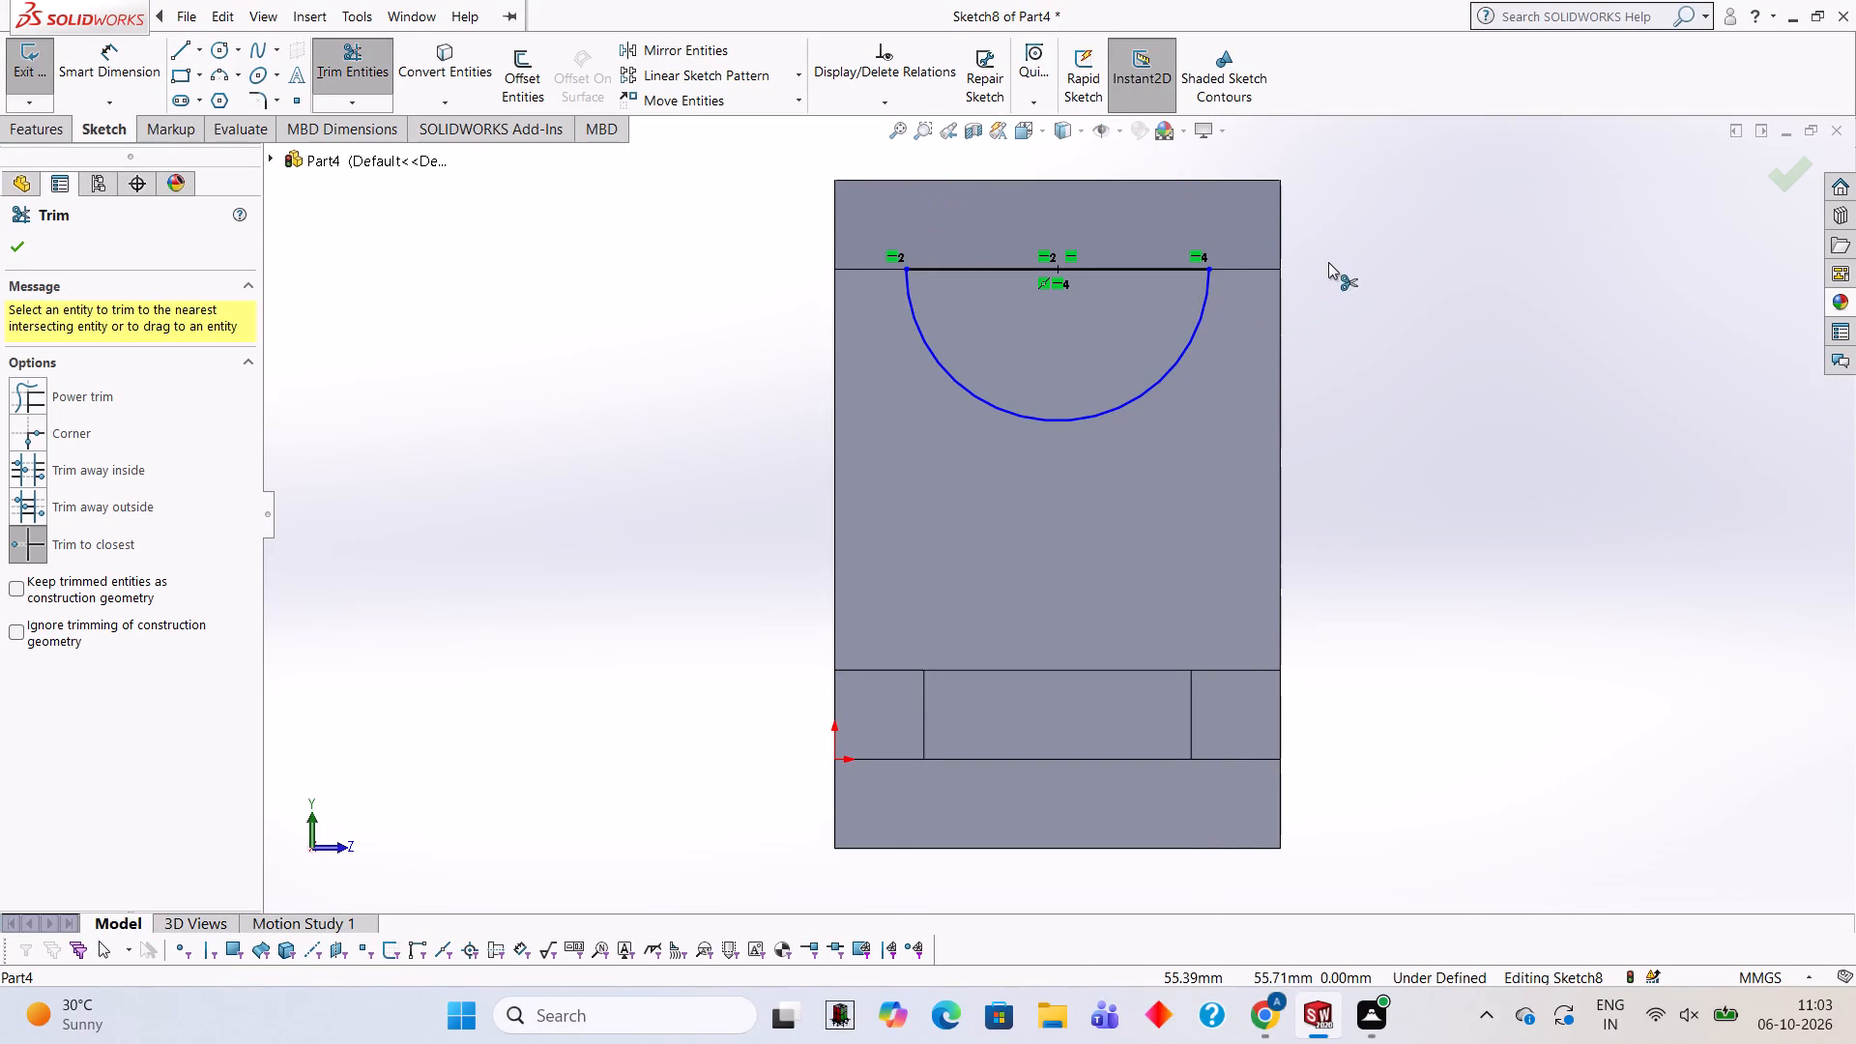
# Cut the semicircle on this end face as a 10 mm deep blind extruded cut.
pyautogui.moveTo(1328, 262); pyautogui.dragTo(1251, 444, button='middle')
pyautogui.click(49, 139)
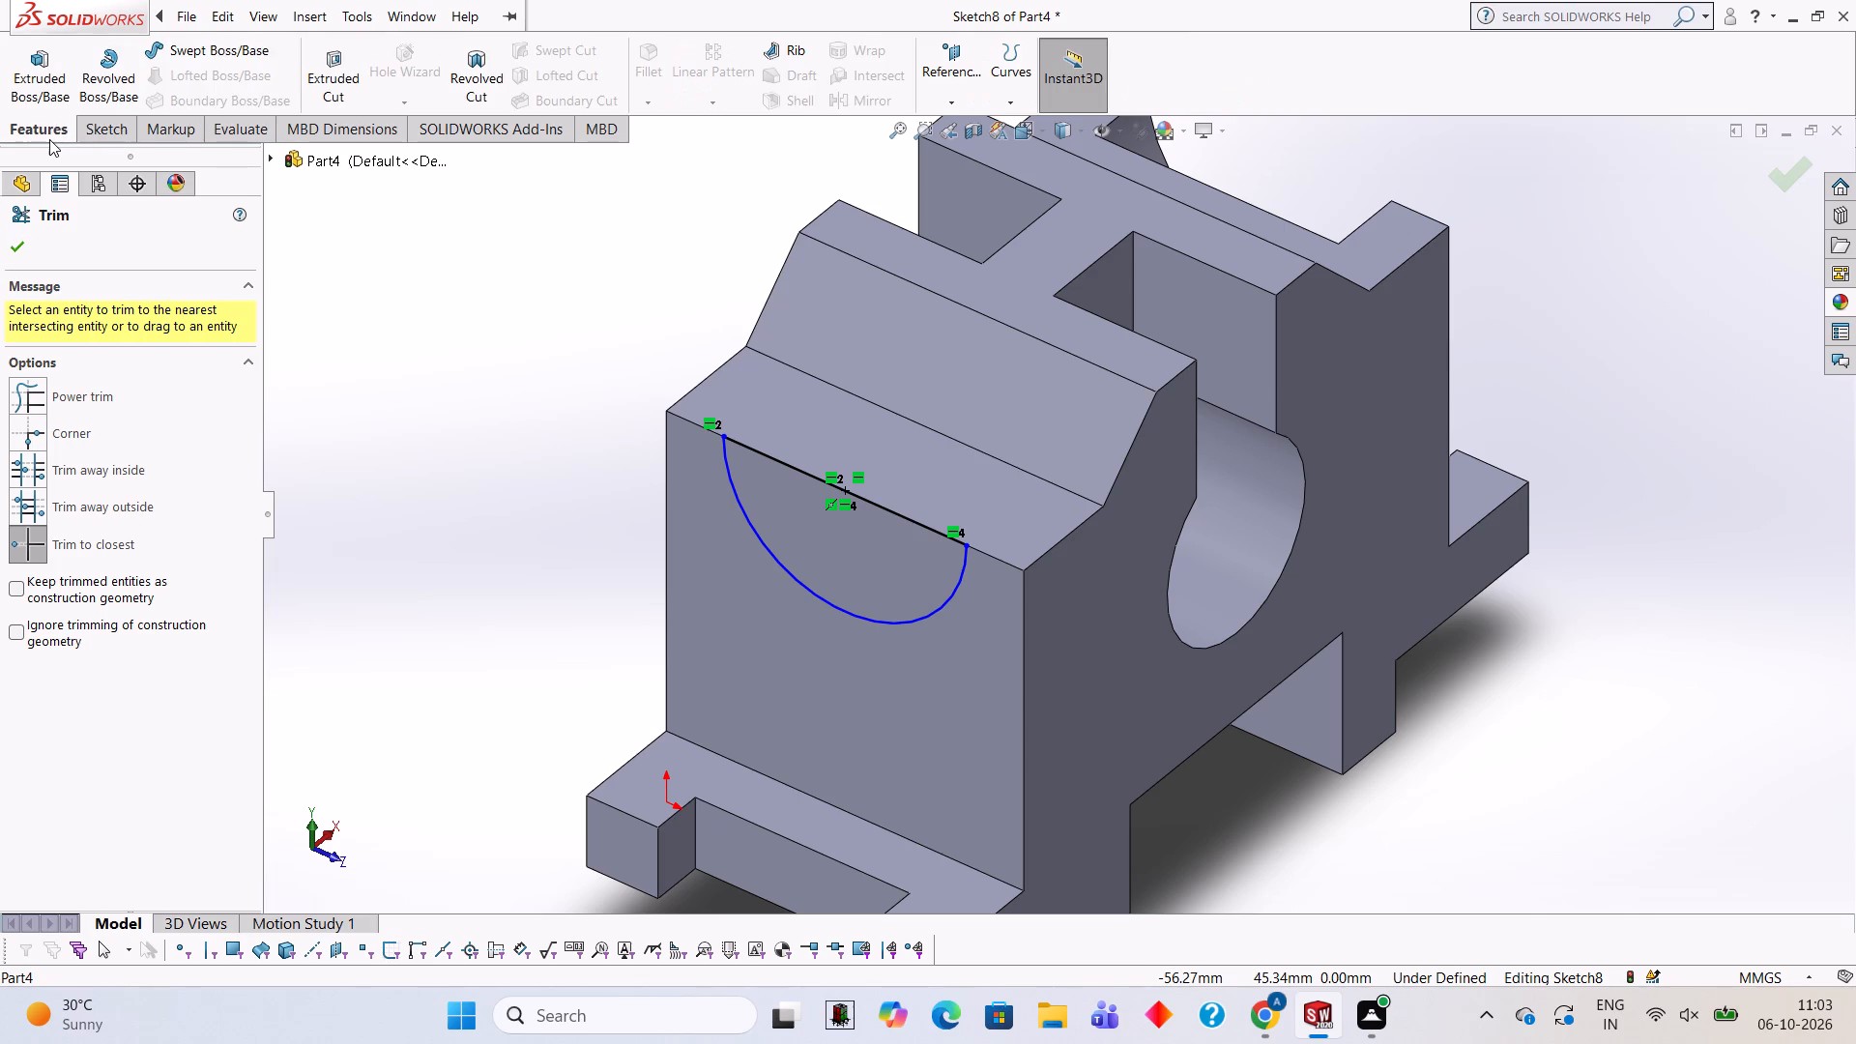
pyautogui.click(316, 74)
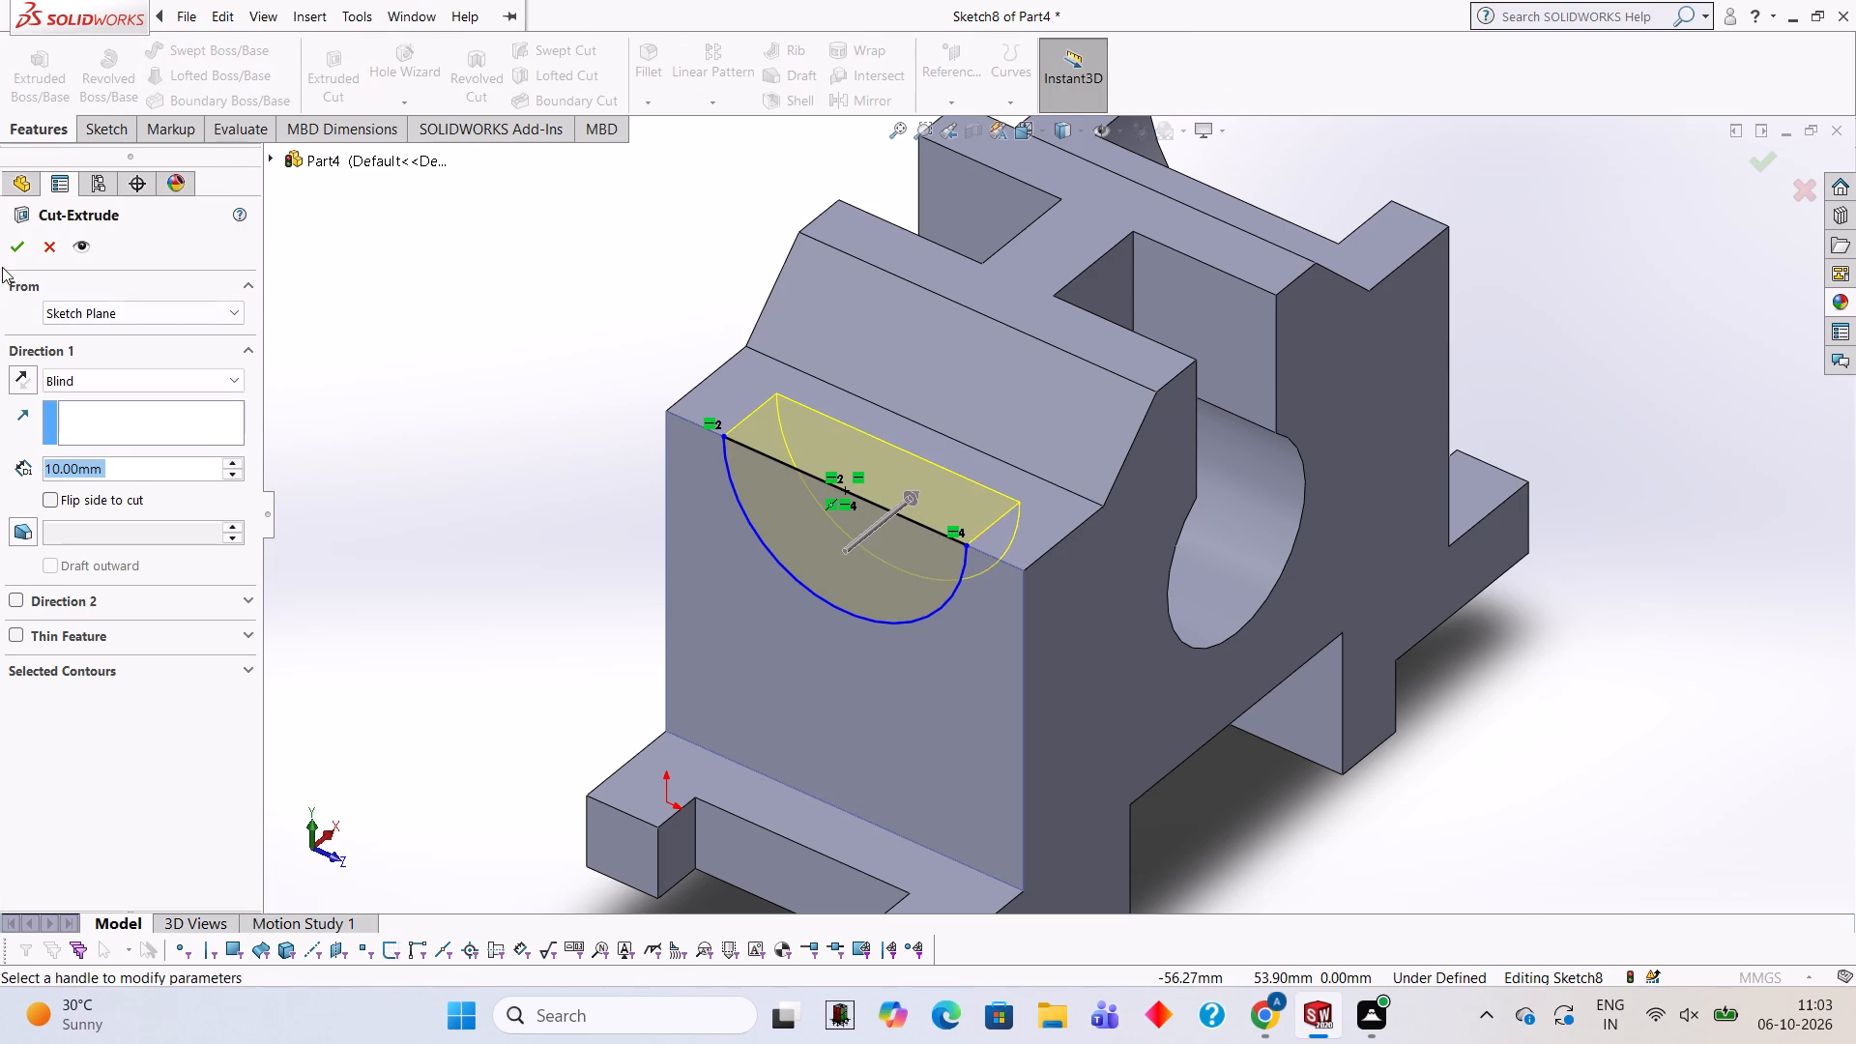
pyautogui.click(9, 237)
pyautogui.press('Escape')
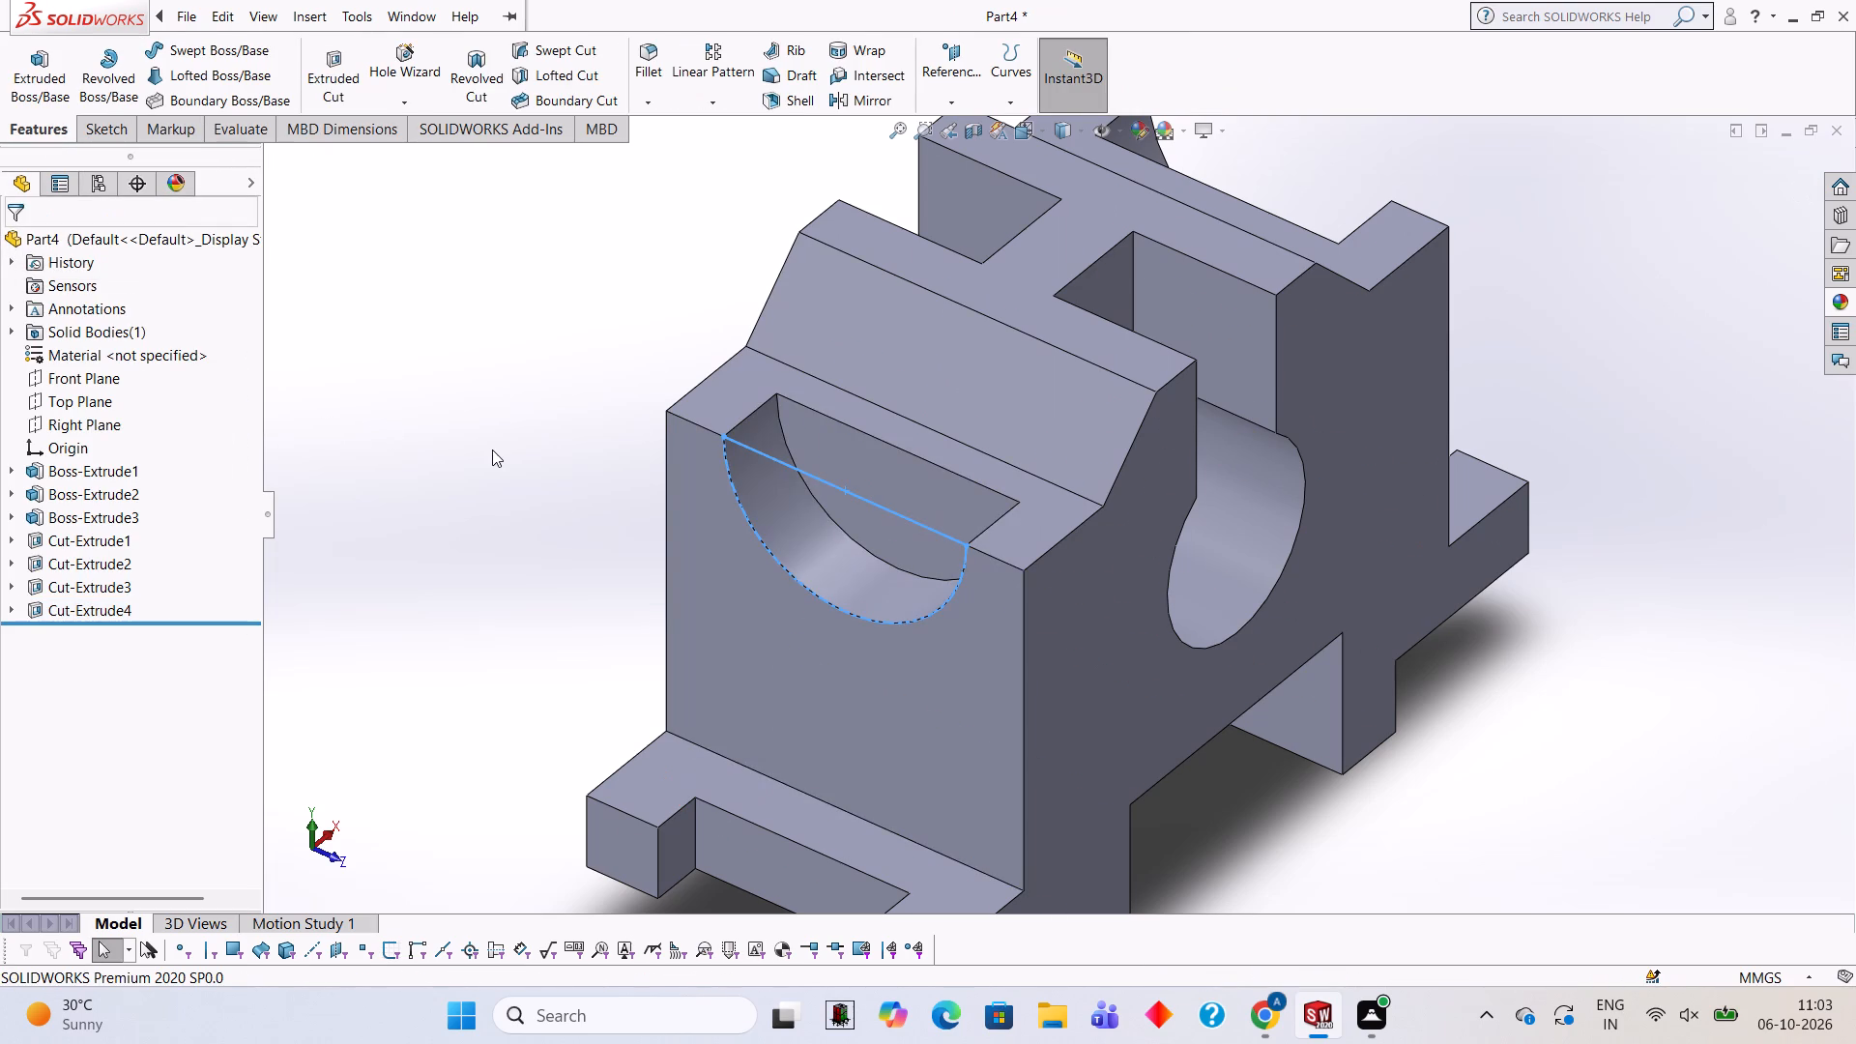
# Apply the Pink appearance from the Solid colours to the whole body.
pyautogui.scroll(3, 579, 434)
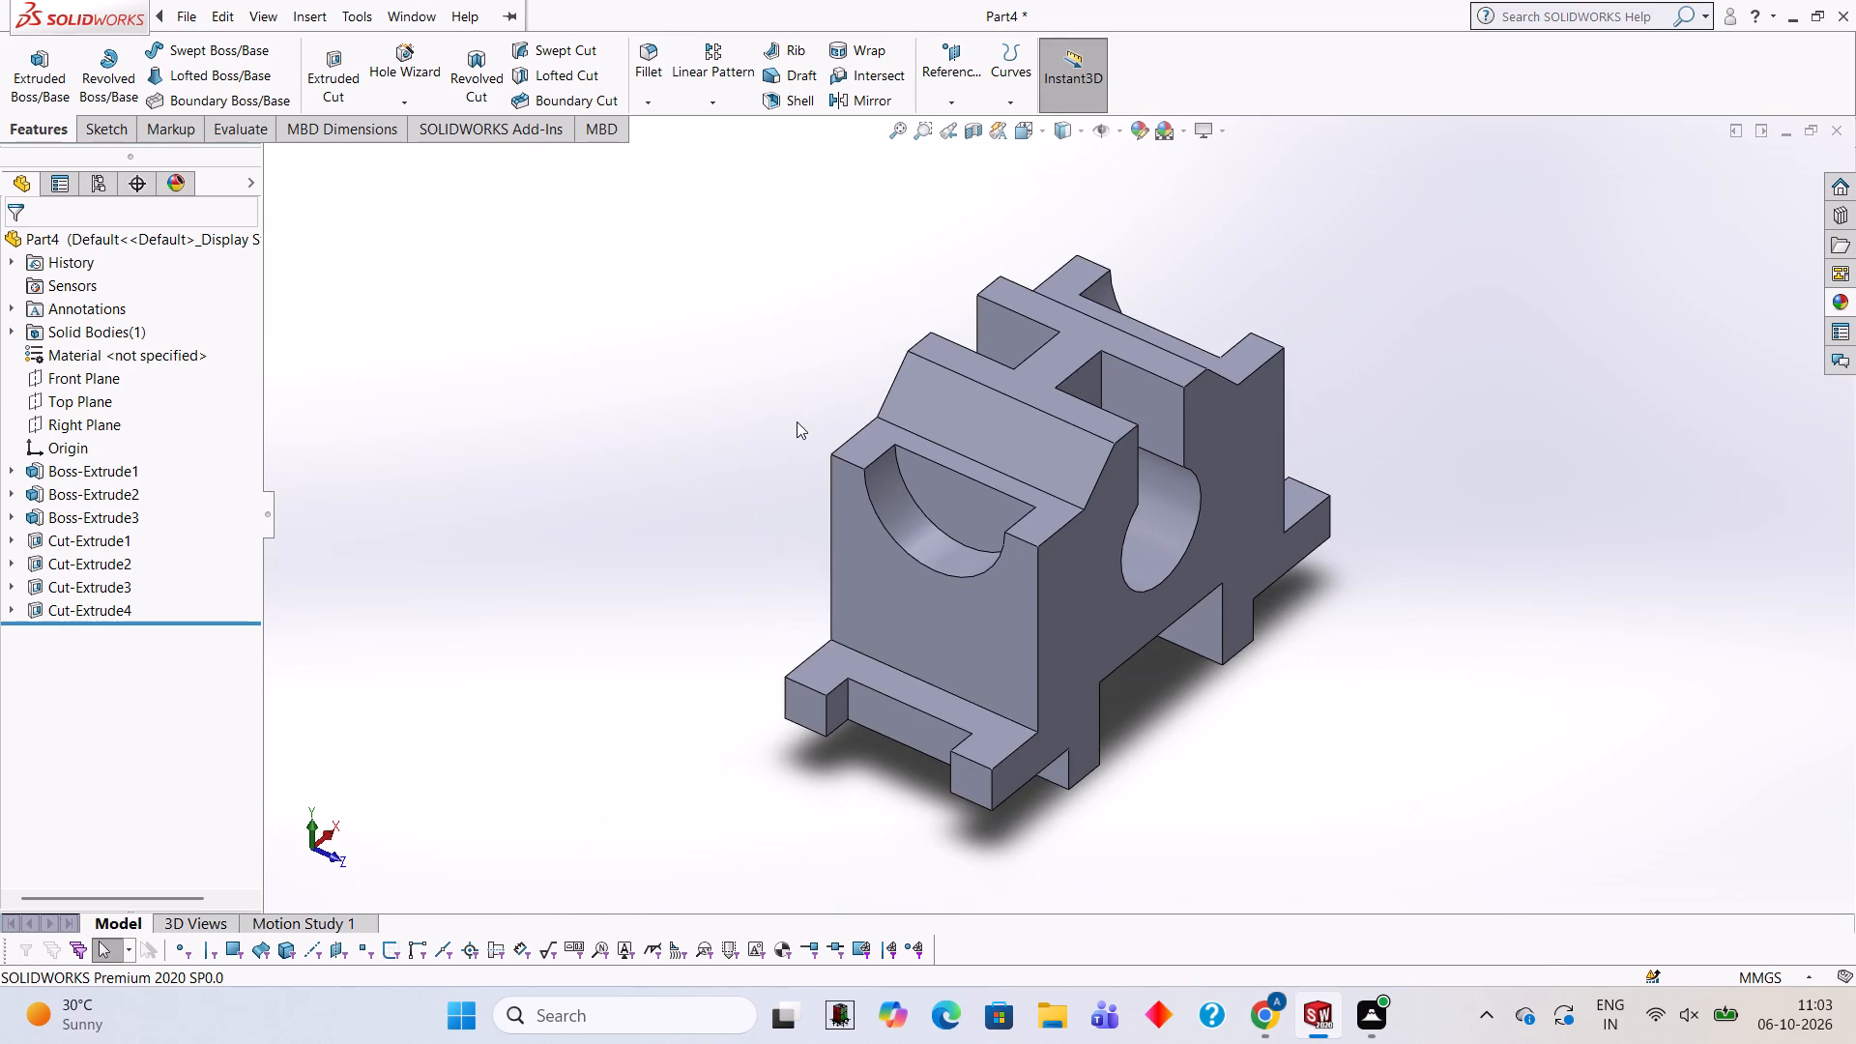
pyautogui.moveTo(779, 411); pyautogui.dragTo(725, 380, button='middle')
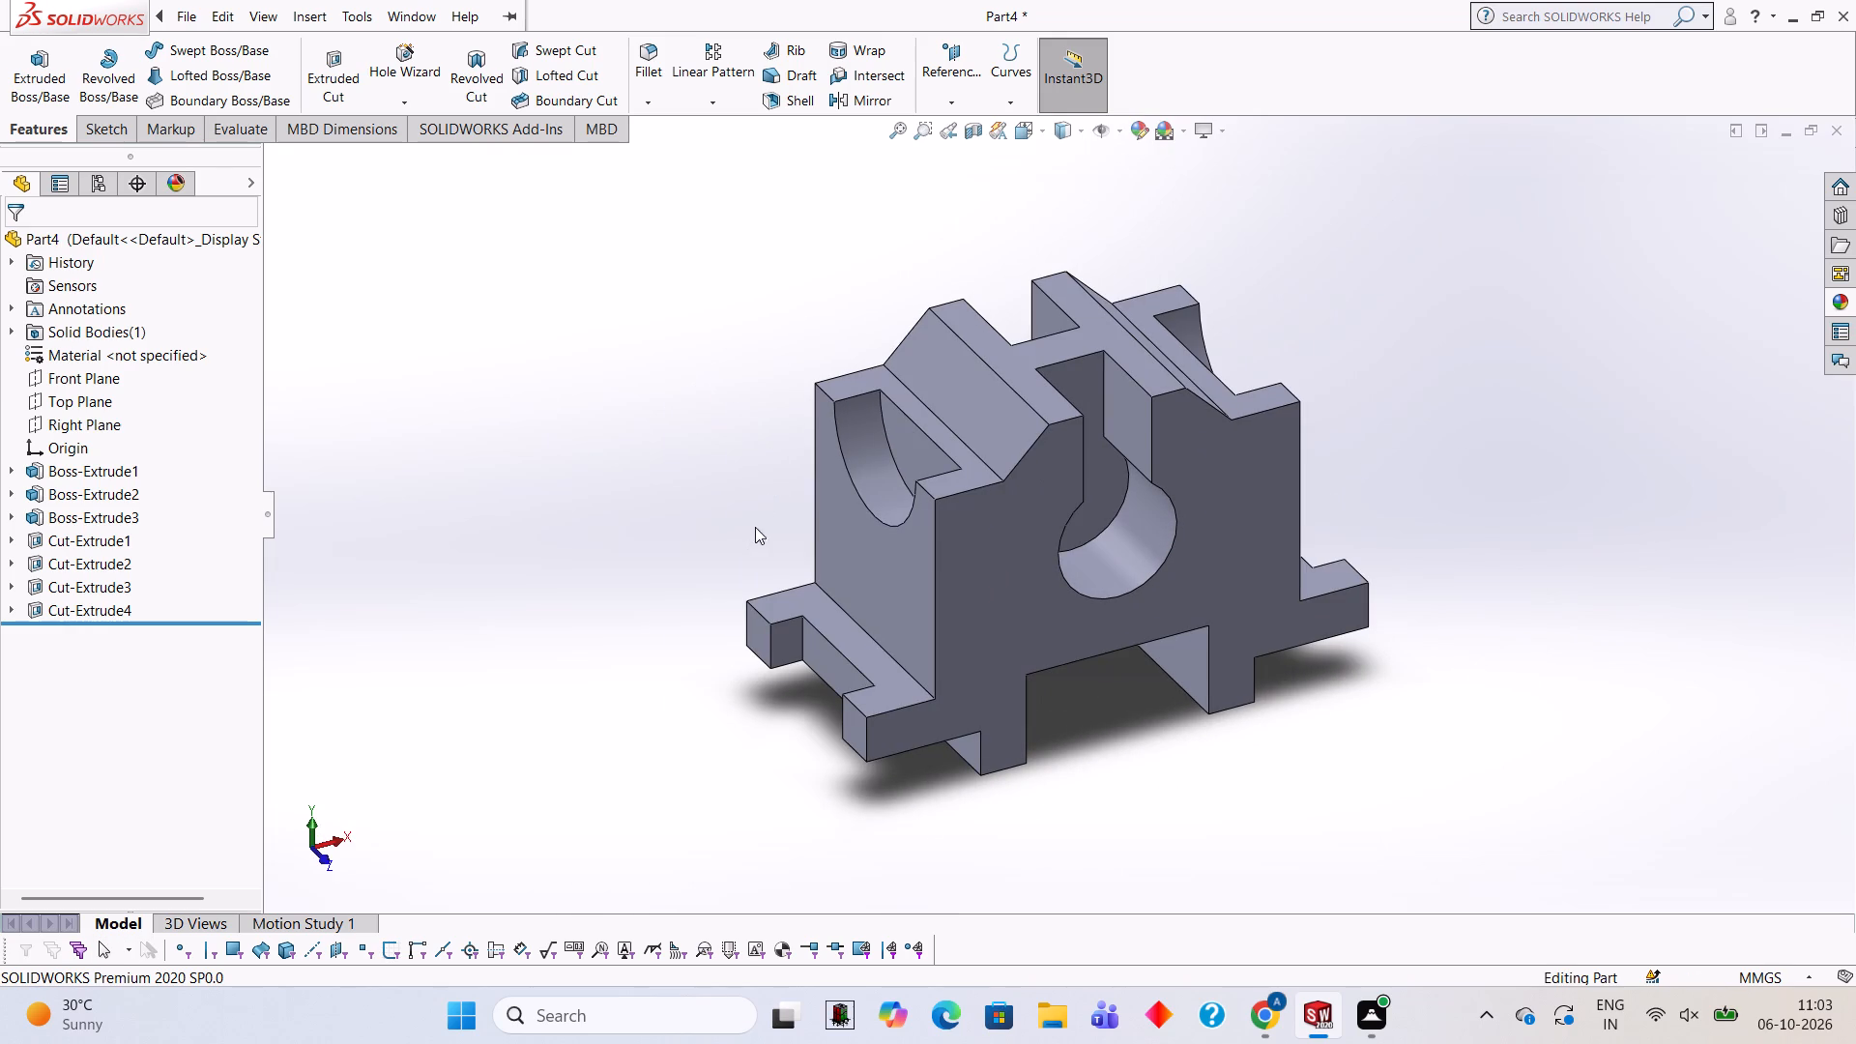
pyautogui.moveTo(891, 430); pyautogui.dragTo(906, 430, button='middle')
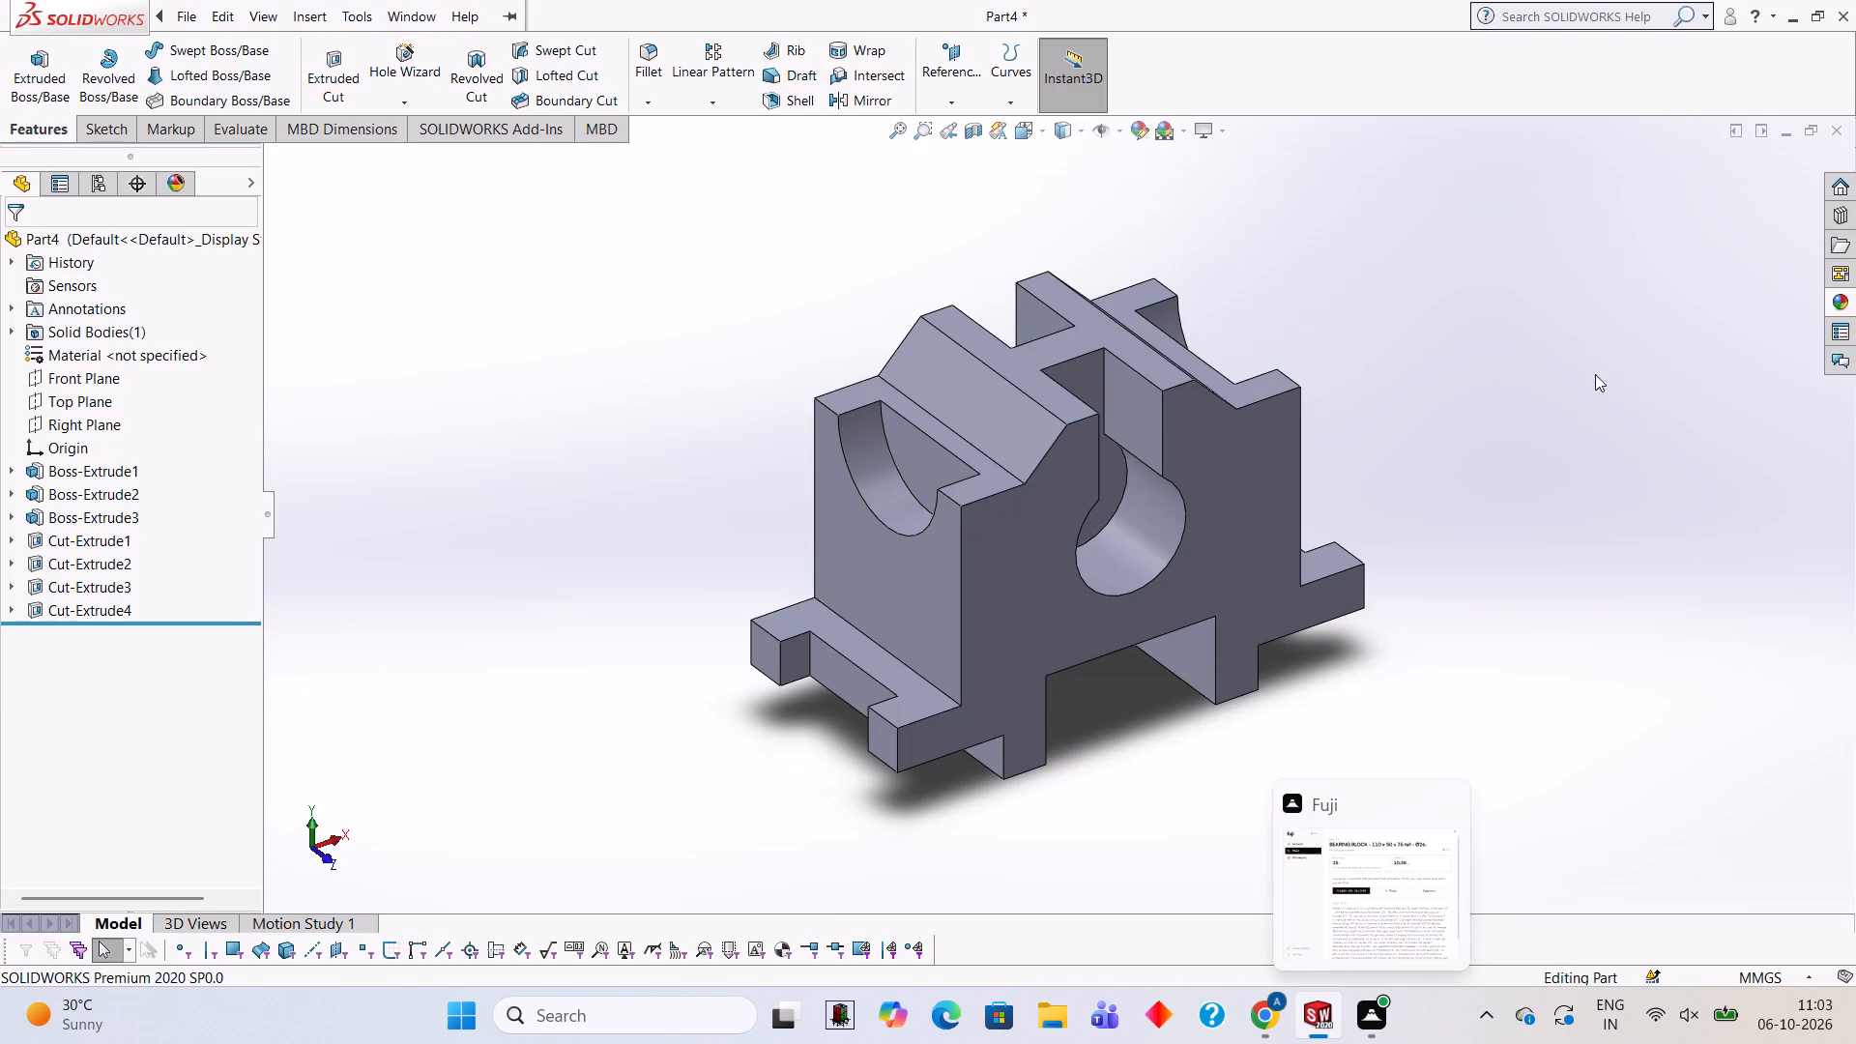
pyautogui.click(1850, 296)
pyautogui.scroll(2, 1650, 656)
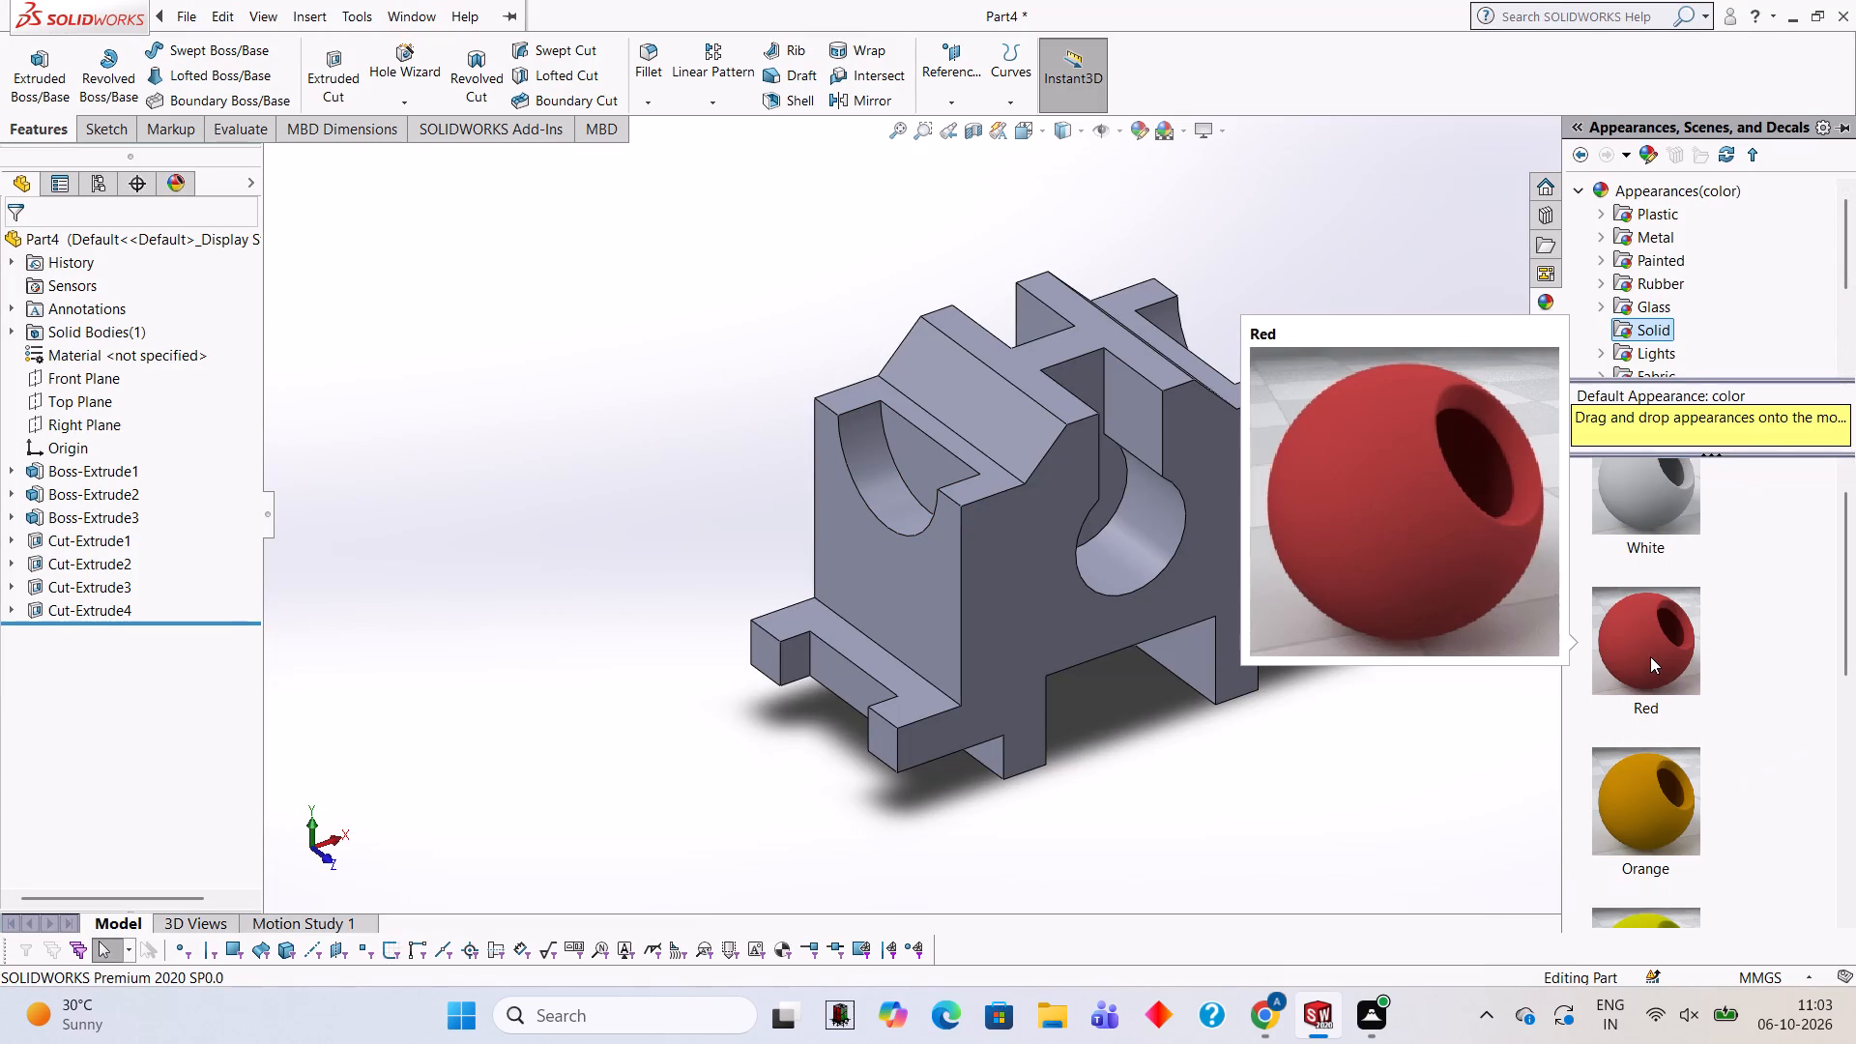
pyautogui.scroll(7, 1653, 651)
pyautogui.scroll(-6, 1653, 651)
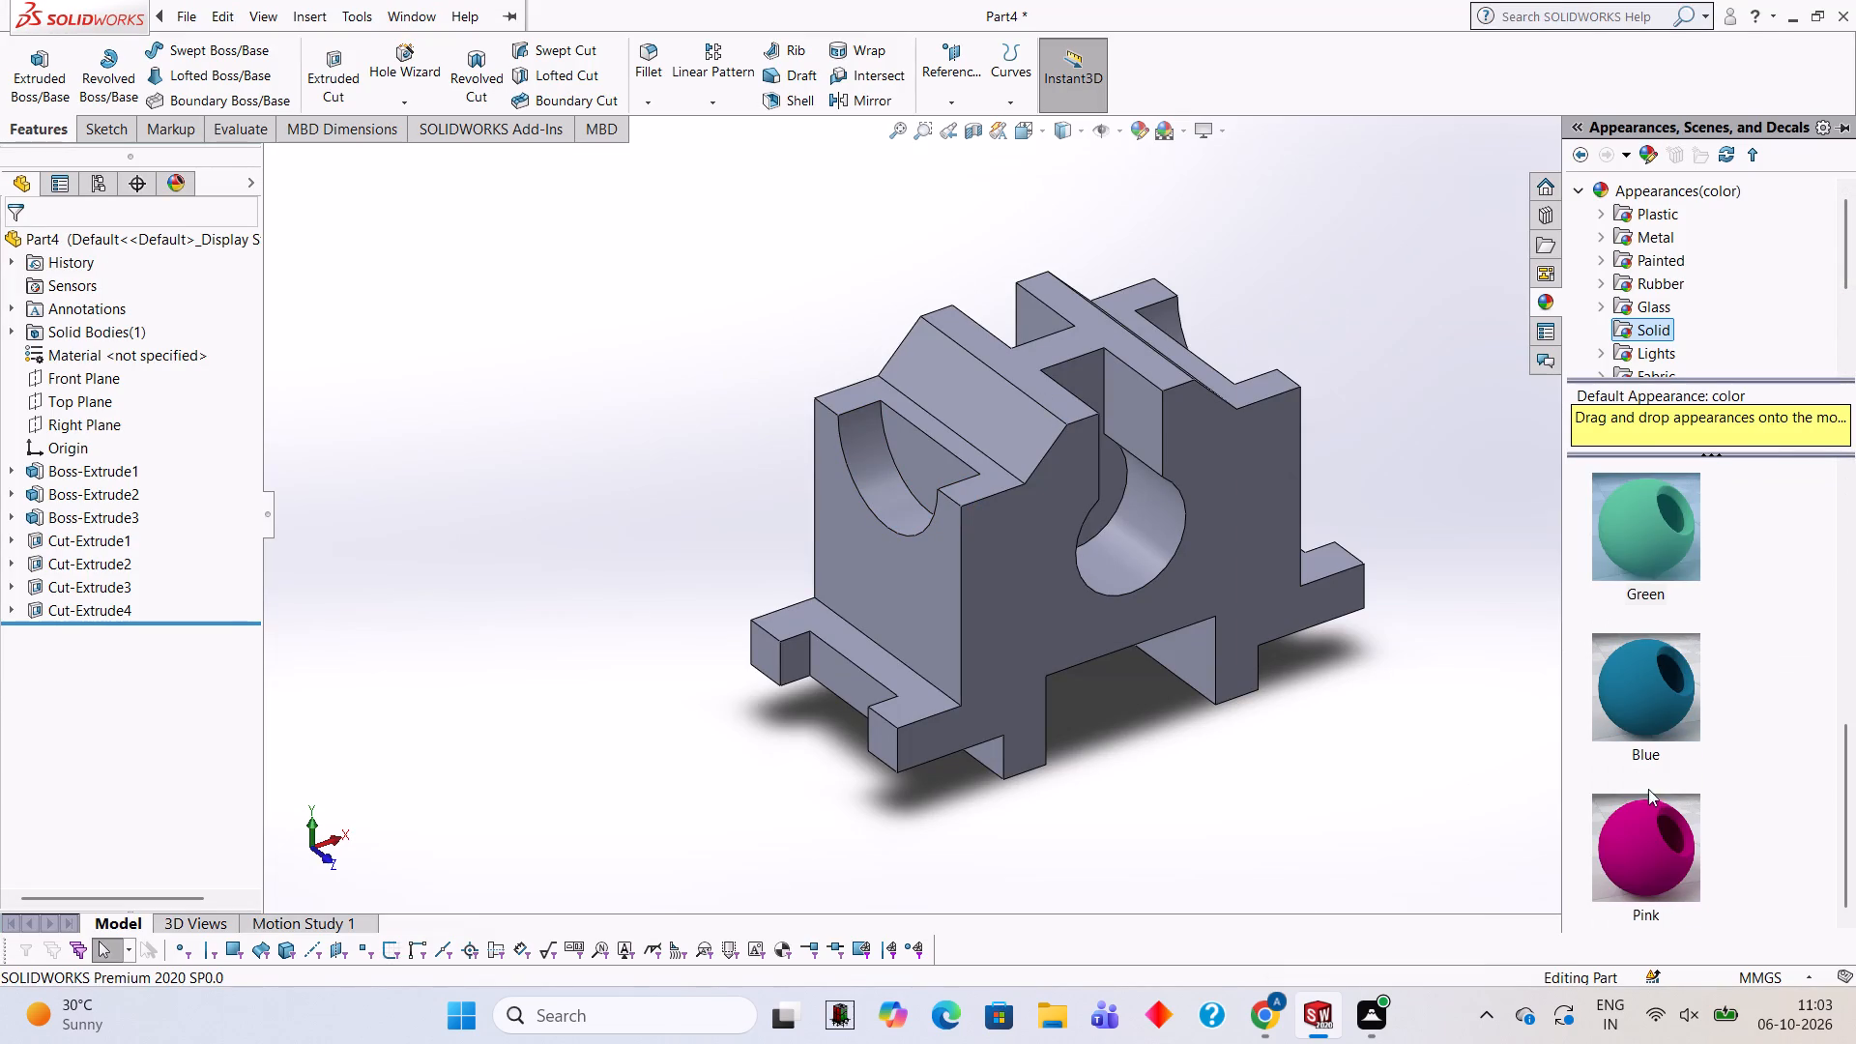
pyautogui.moveTo(1648, 808); pyautogui.dragTo(1021, 416)
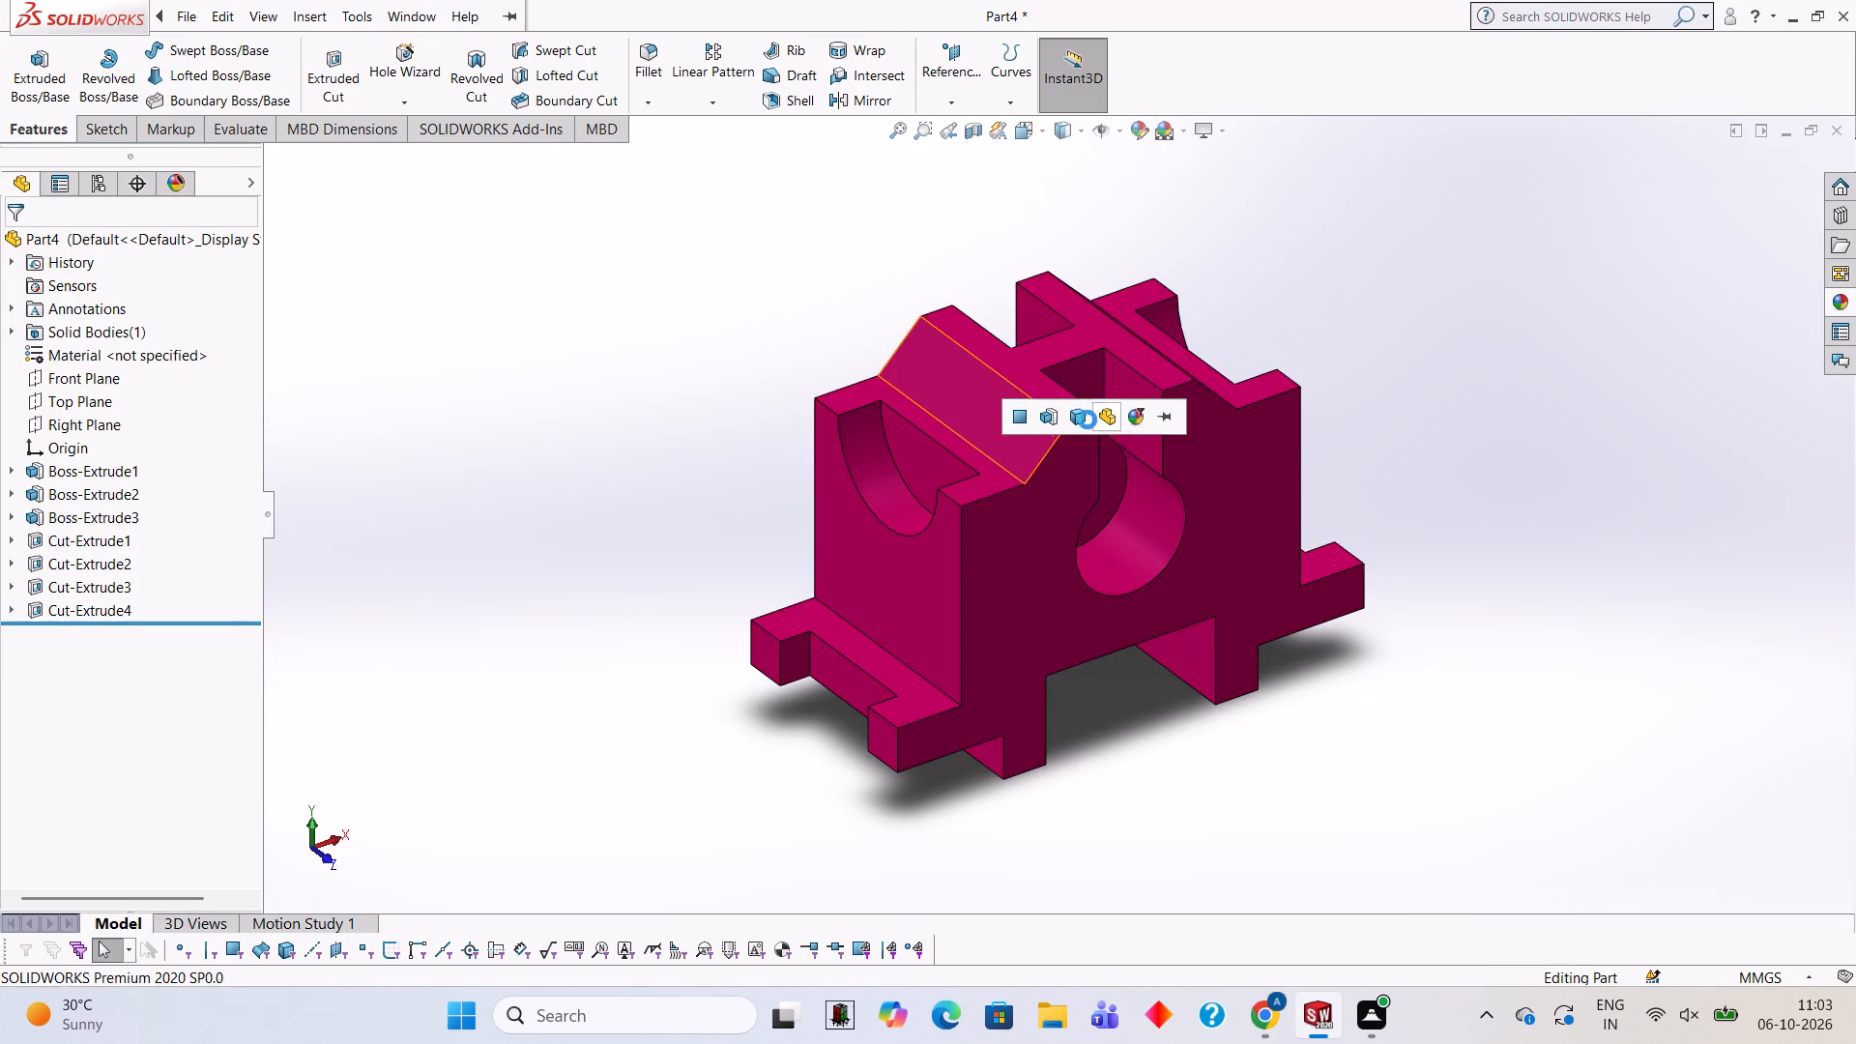
pyautogui.click(1083, 420)
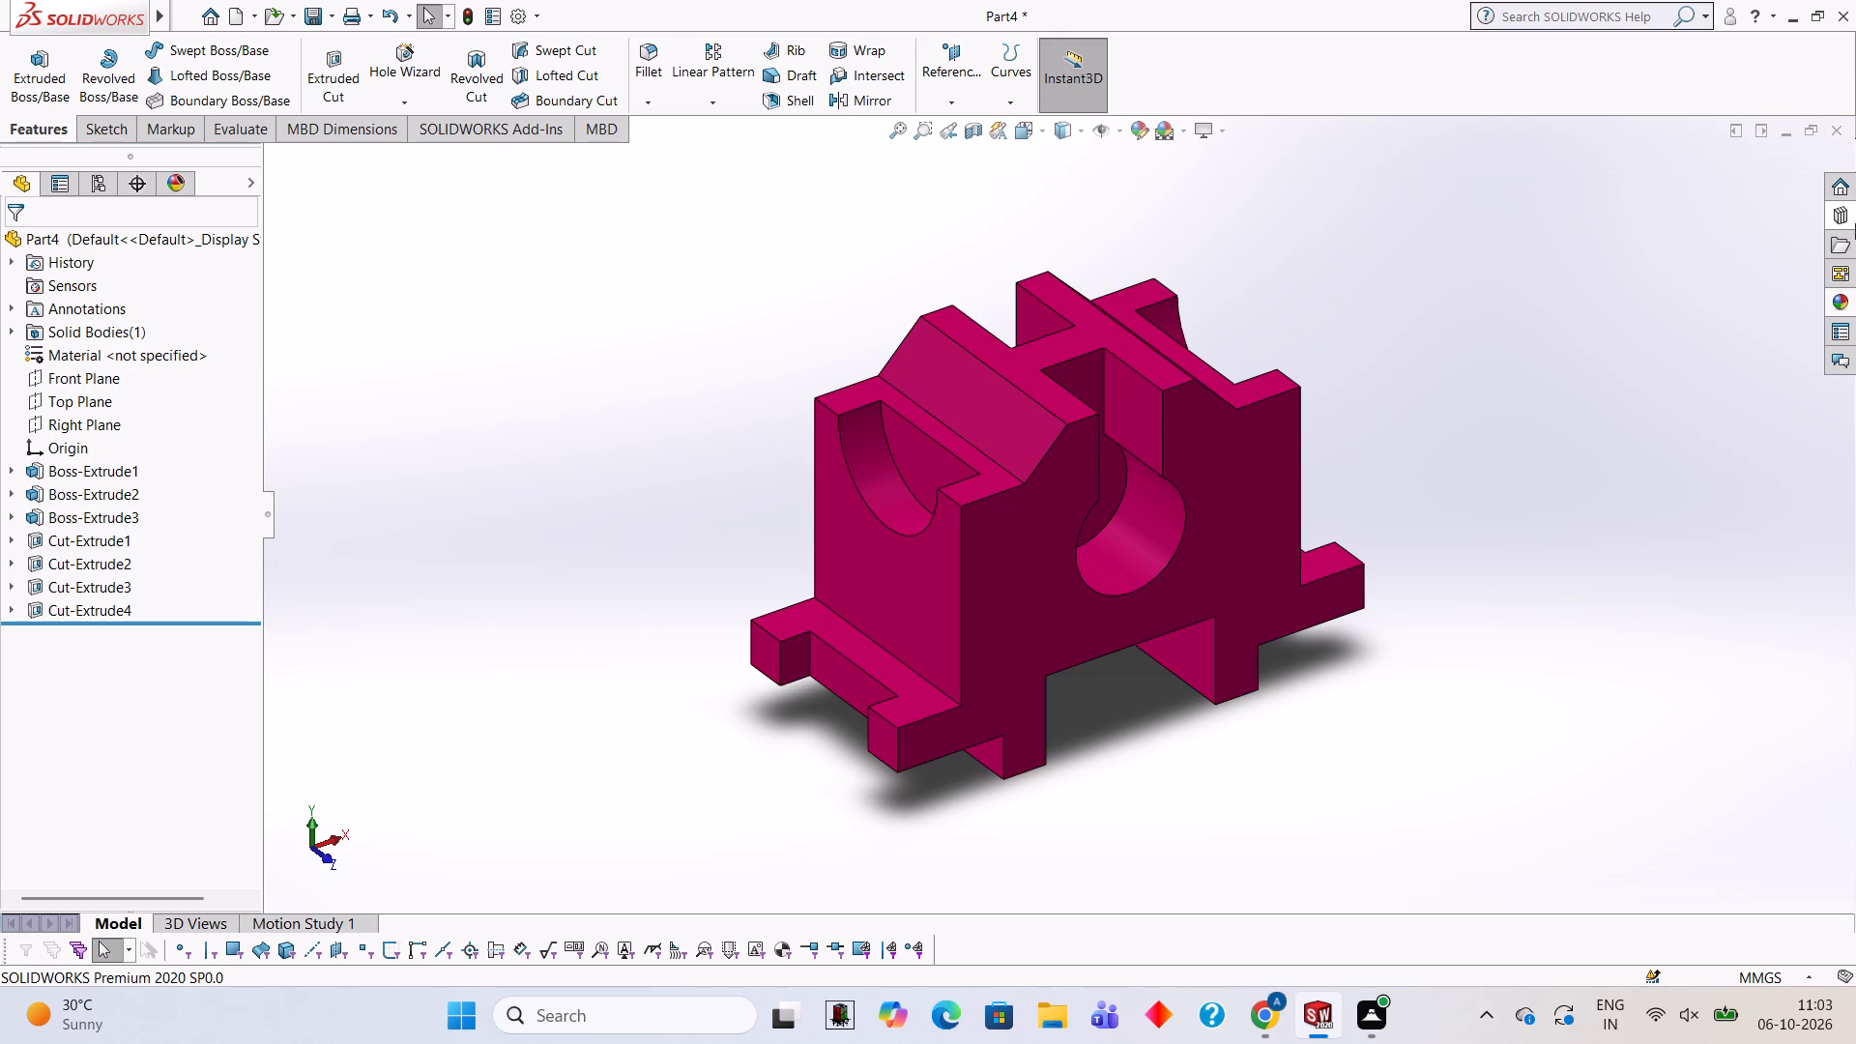
# Apply the Green appearance from the Solid colours to the curved face of the large through bore on the near side of the web.
pyautogui.click(1847, 292)
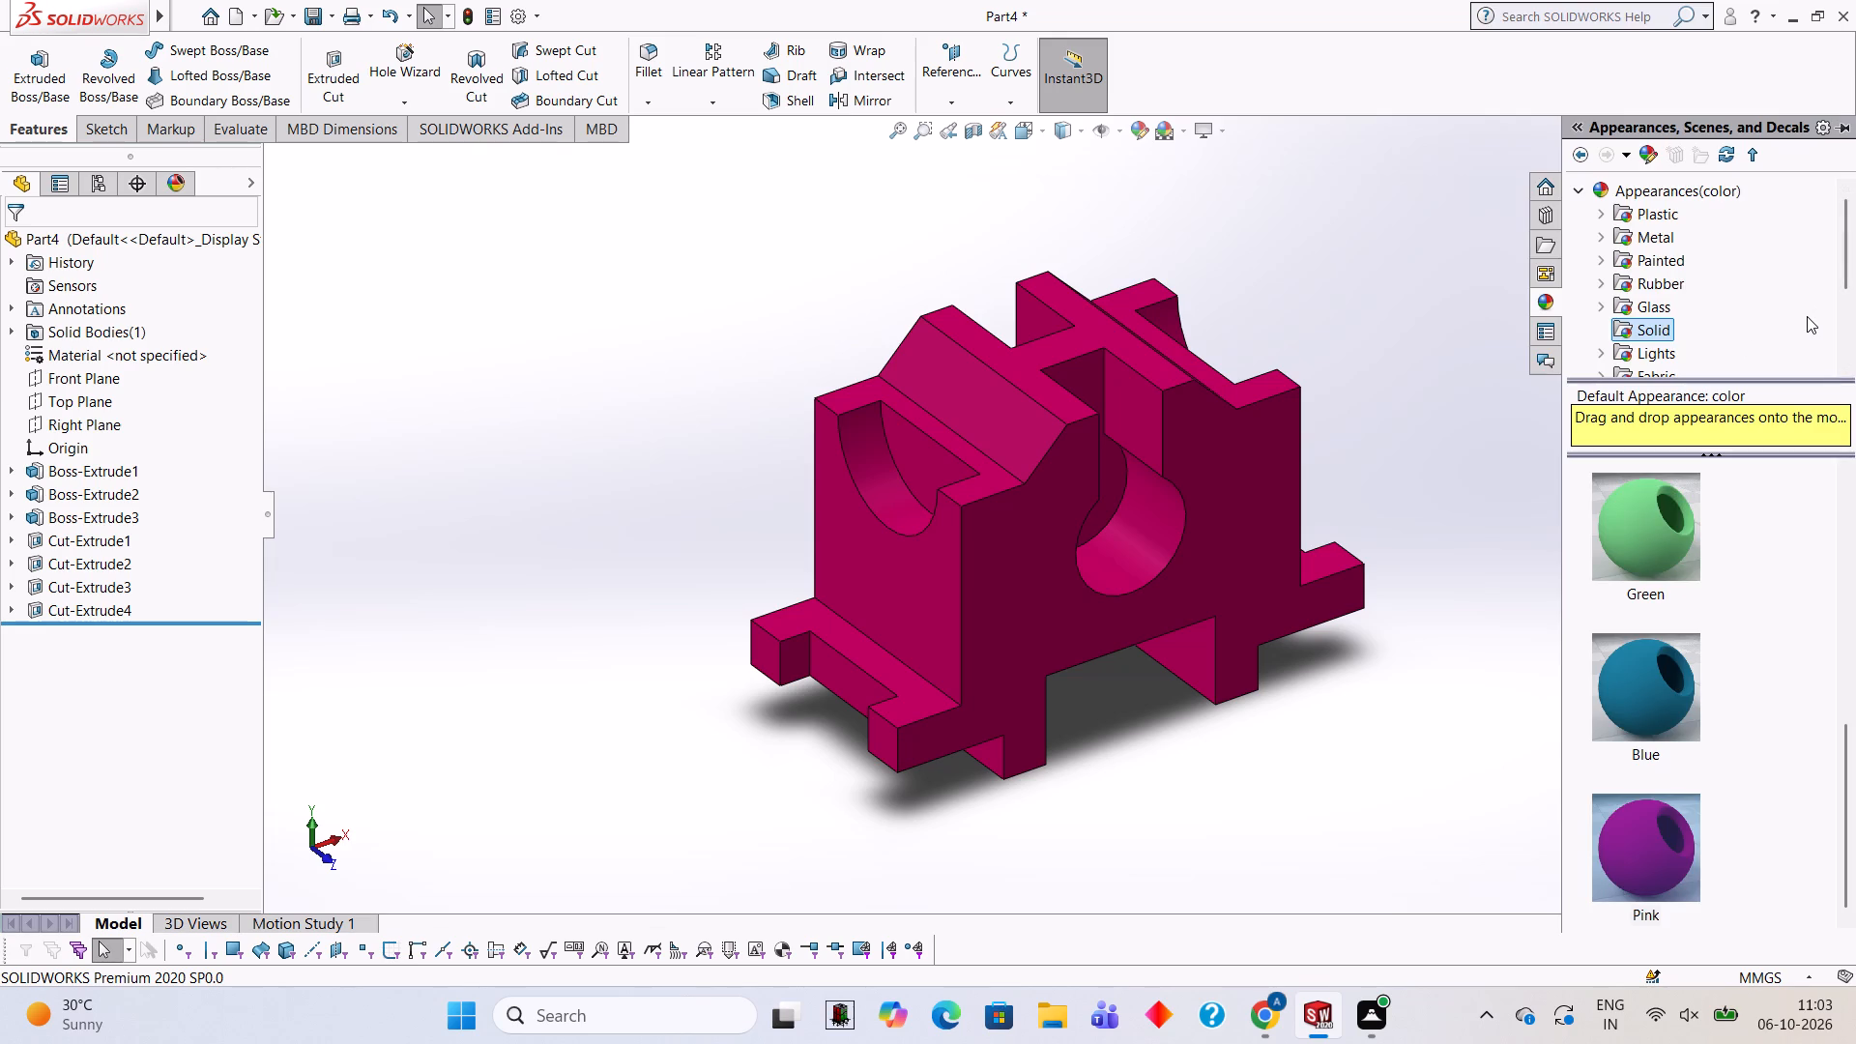
pyautogui.moveTo(1670, 529); pyautogui.dragTo(1549, 536)
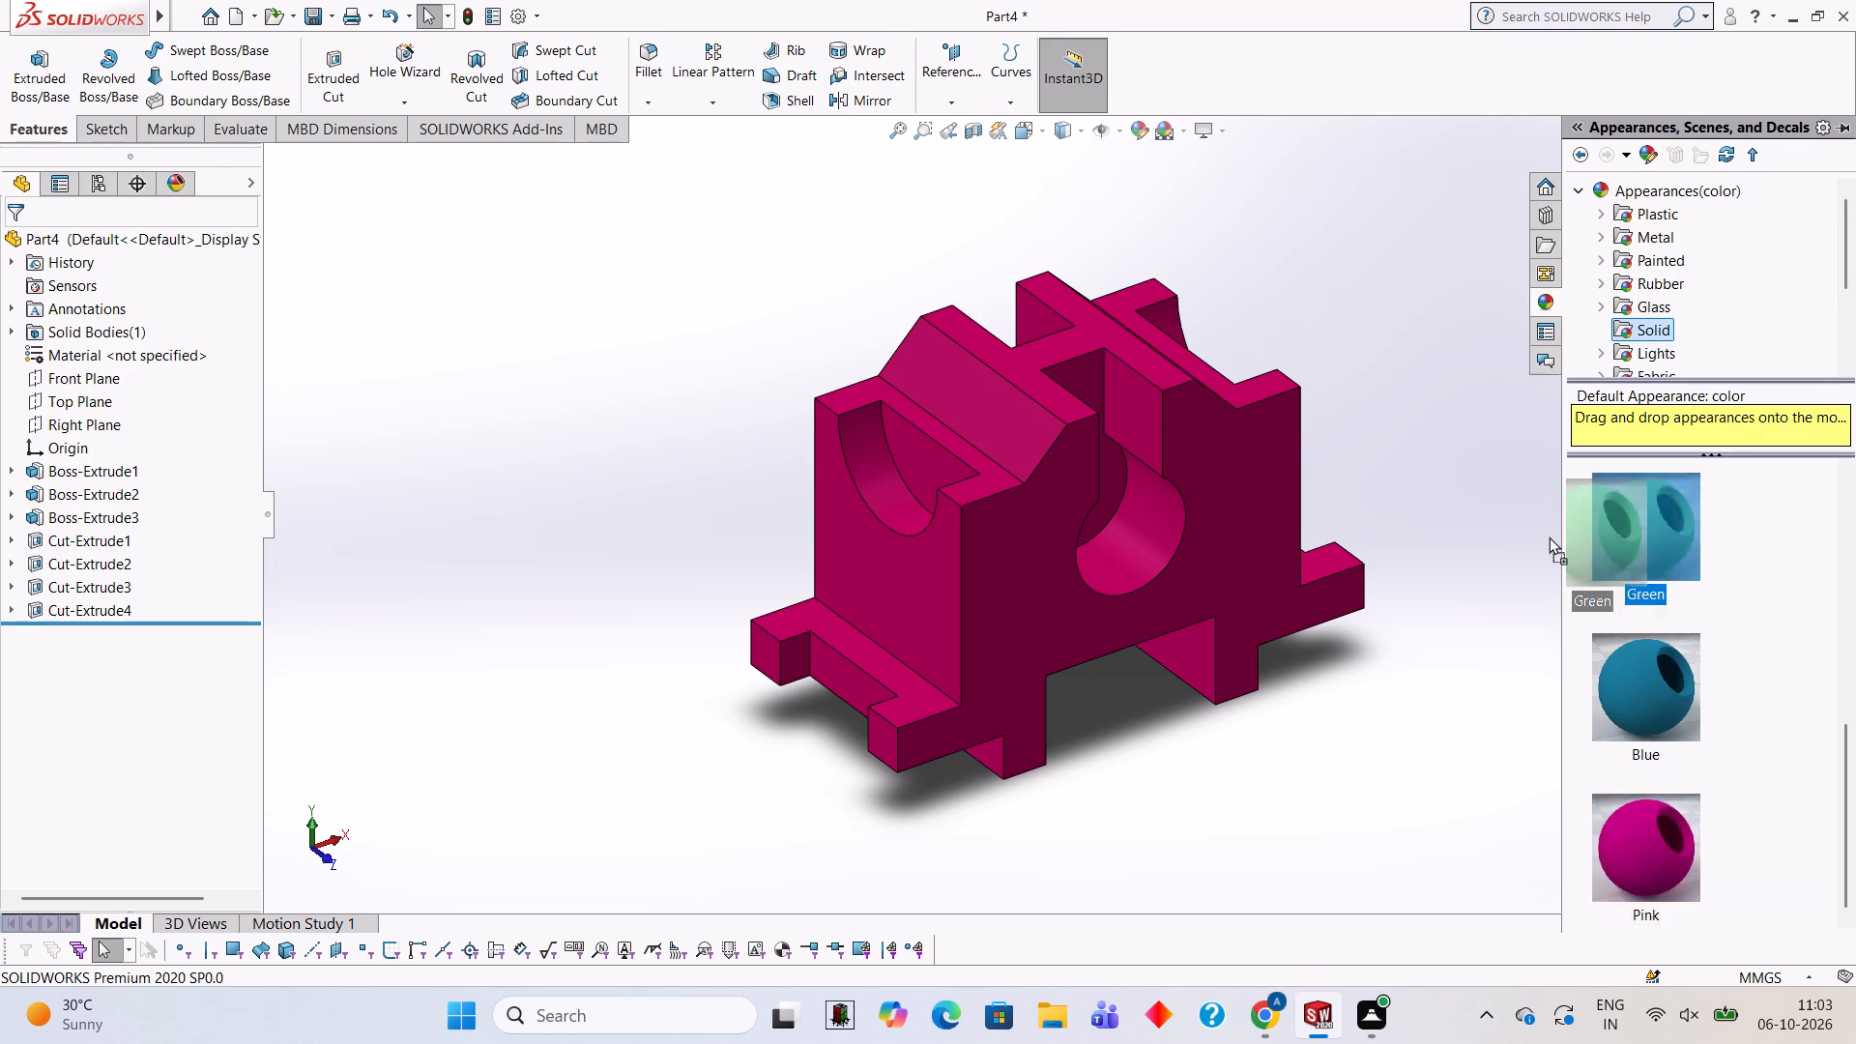
pyautogui.moveTo(1549, 536); pyautogui.dragTo(1169, 514)
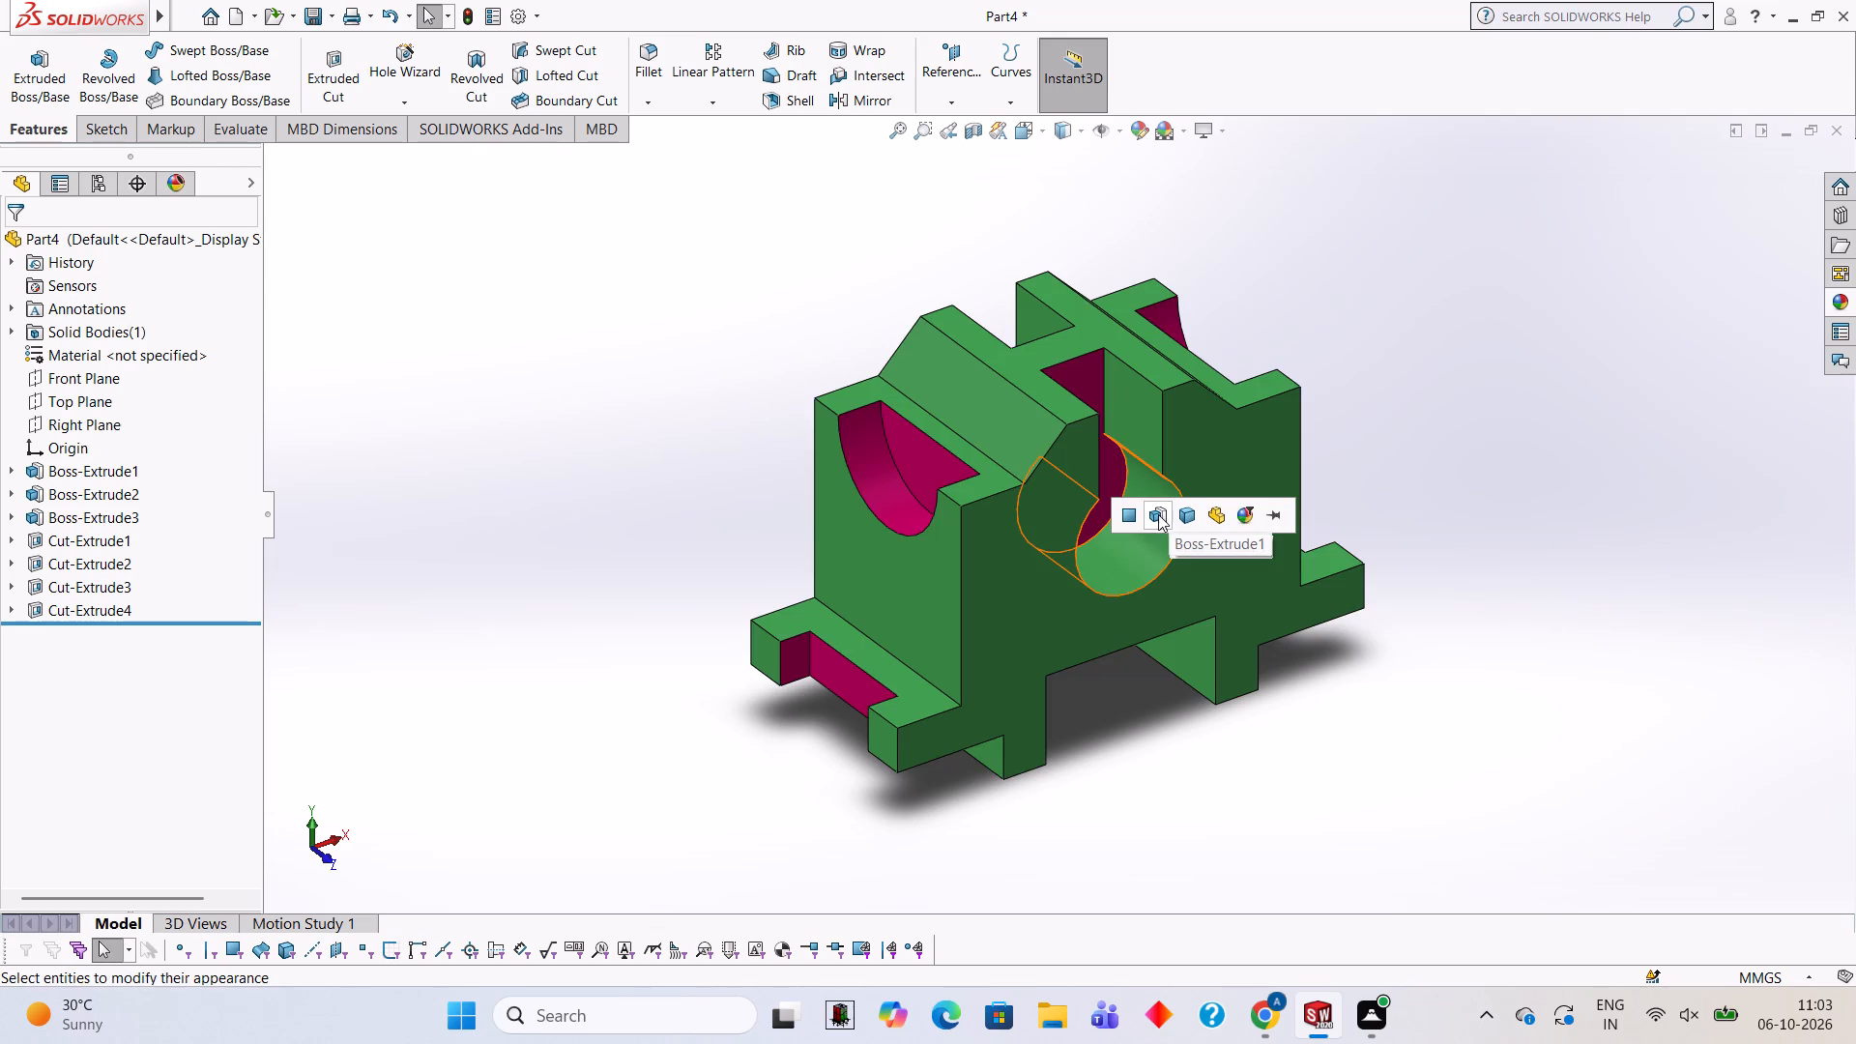
pyautogui.click(1136, 515)
# Apply the Green appearance to the curved bore face on the opposite side of the web.
pyautogui.moveTo(1375, 415); pyautogui.dragTo(1237, 415, button='middle')
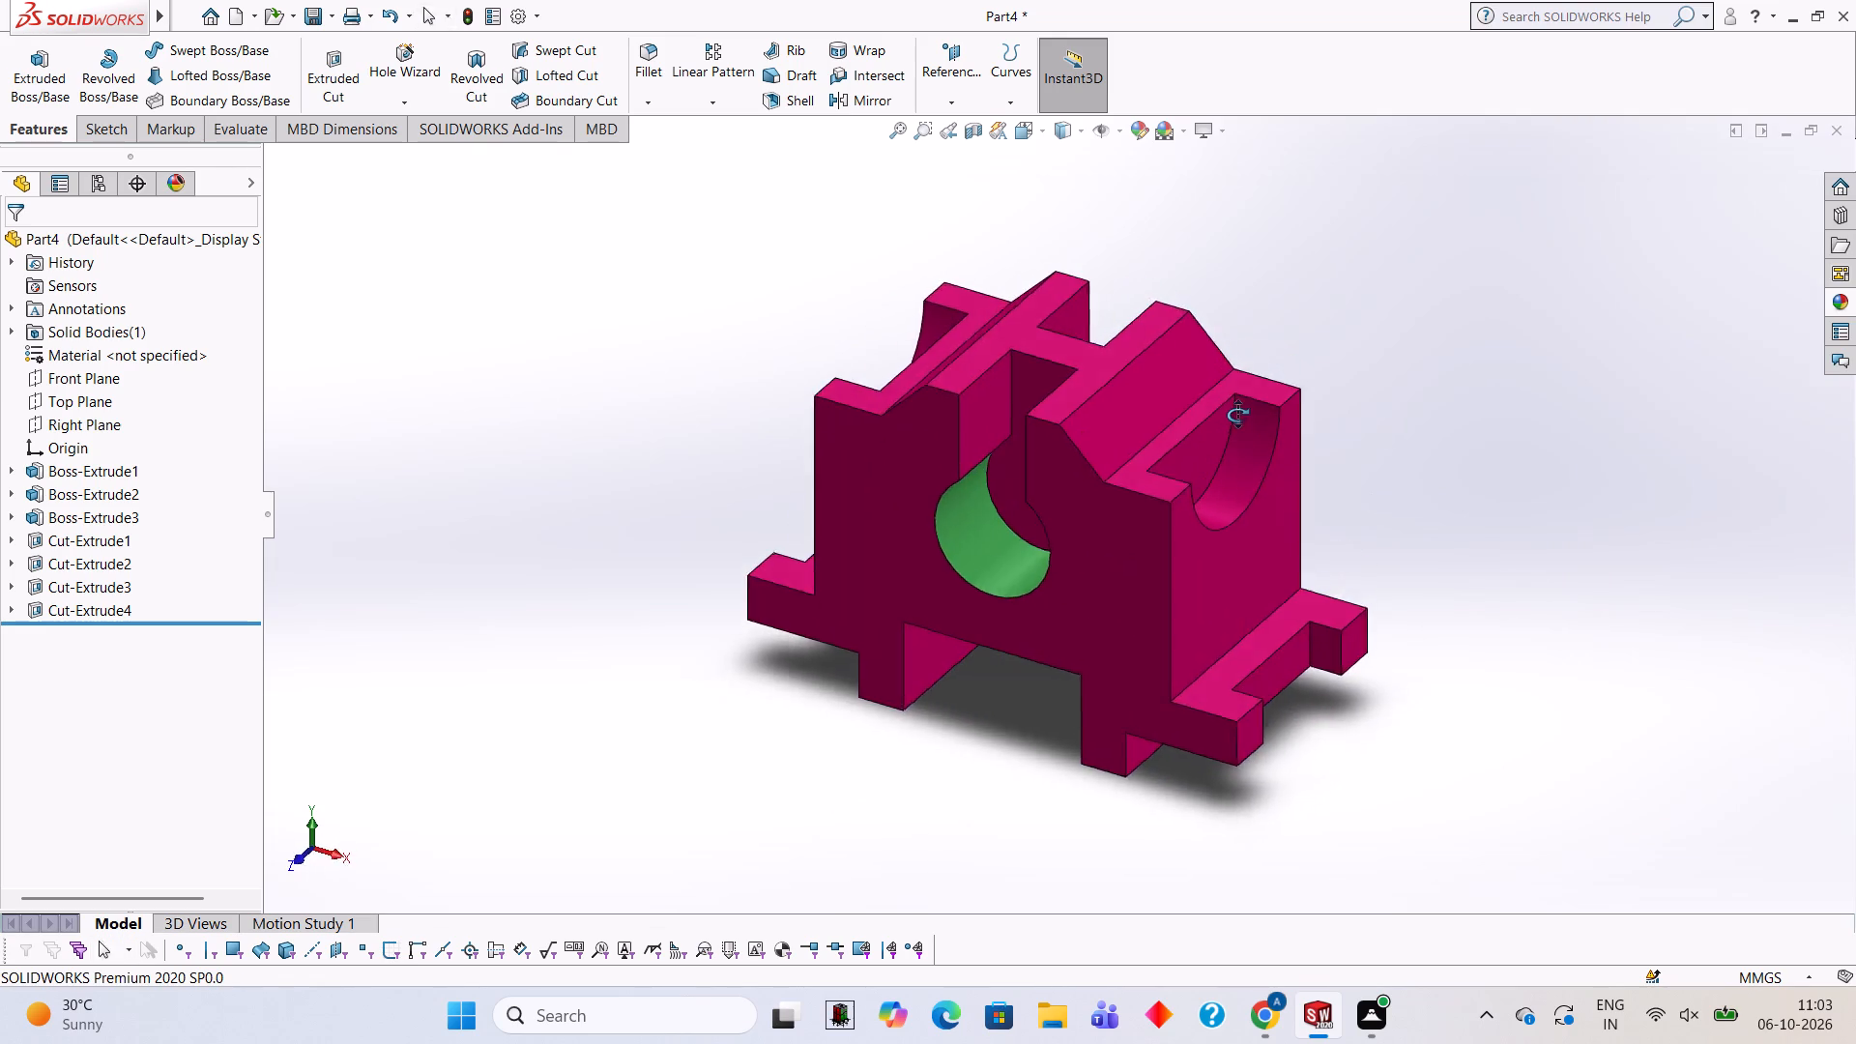
pyautogui.moveTo(1237, 415); pyautogui.dragTo(1543, 419, button='middle')
pyautogui.moveTo(1608, 425); pyautogui.dragTo(1645, 423, button='middle')
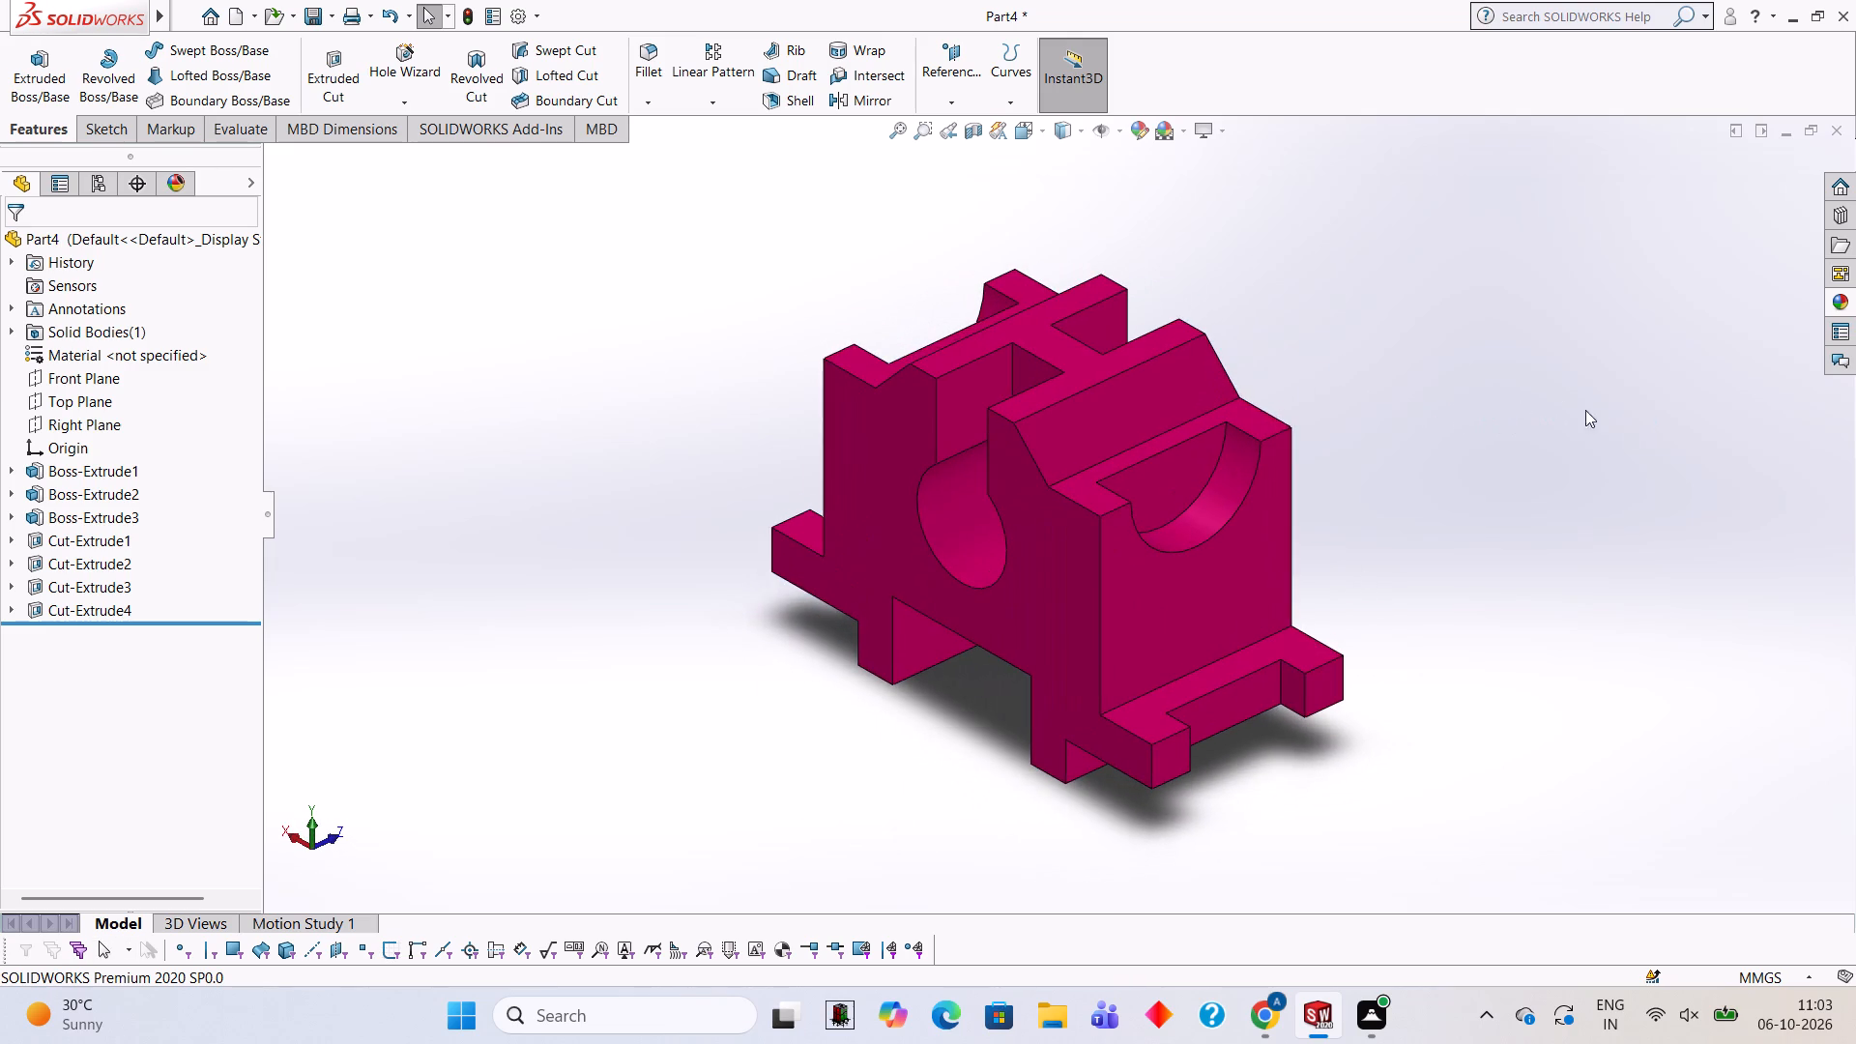
pyautogui.middleClick(1416, 399)
pyautogui.moveTo(1411, 399); pyautogui.dragTo(1491, 379, button='middle')
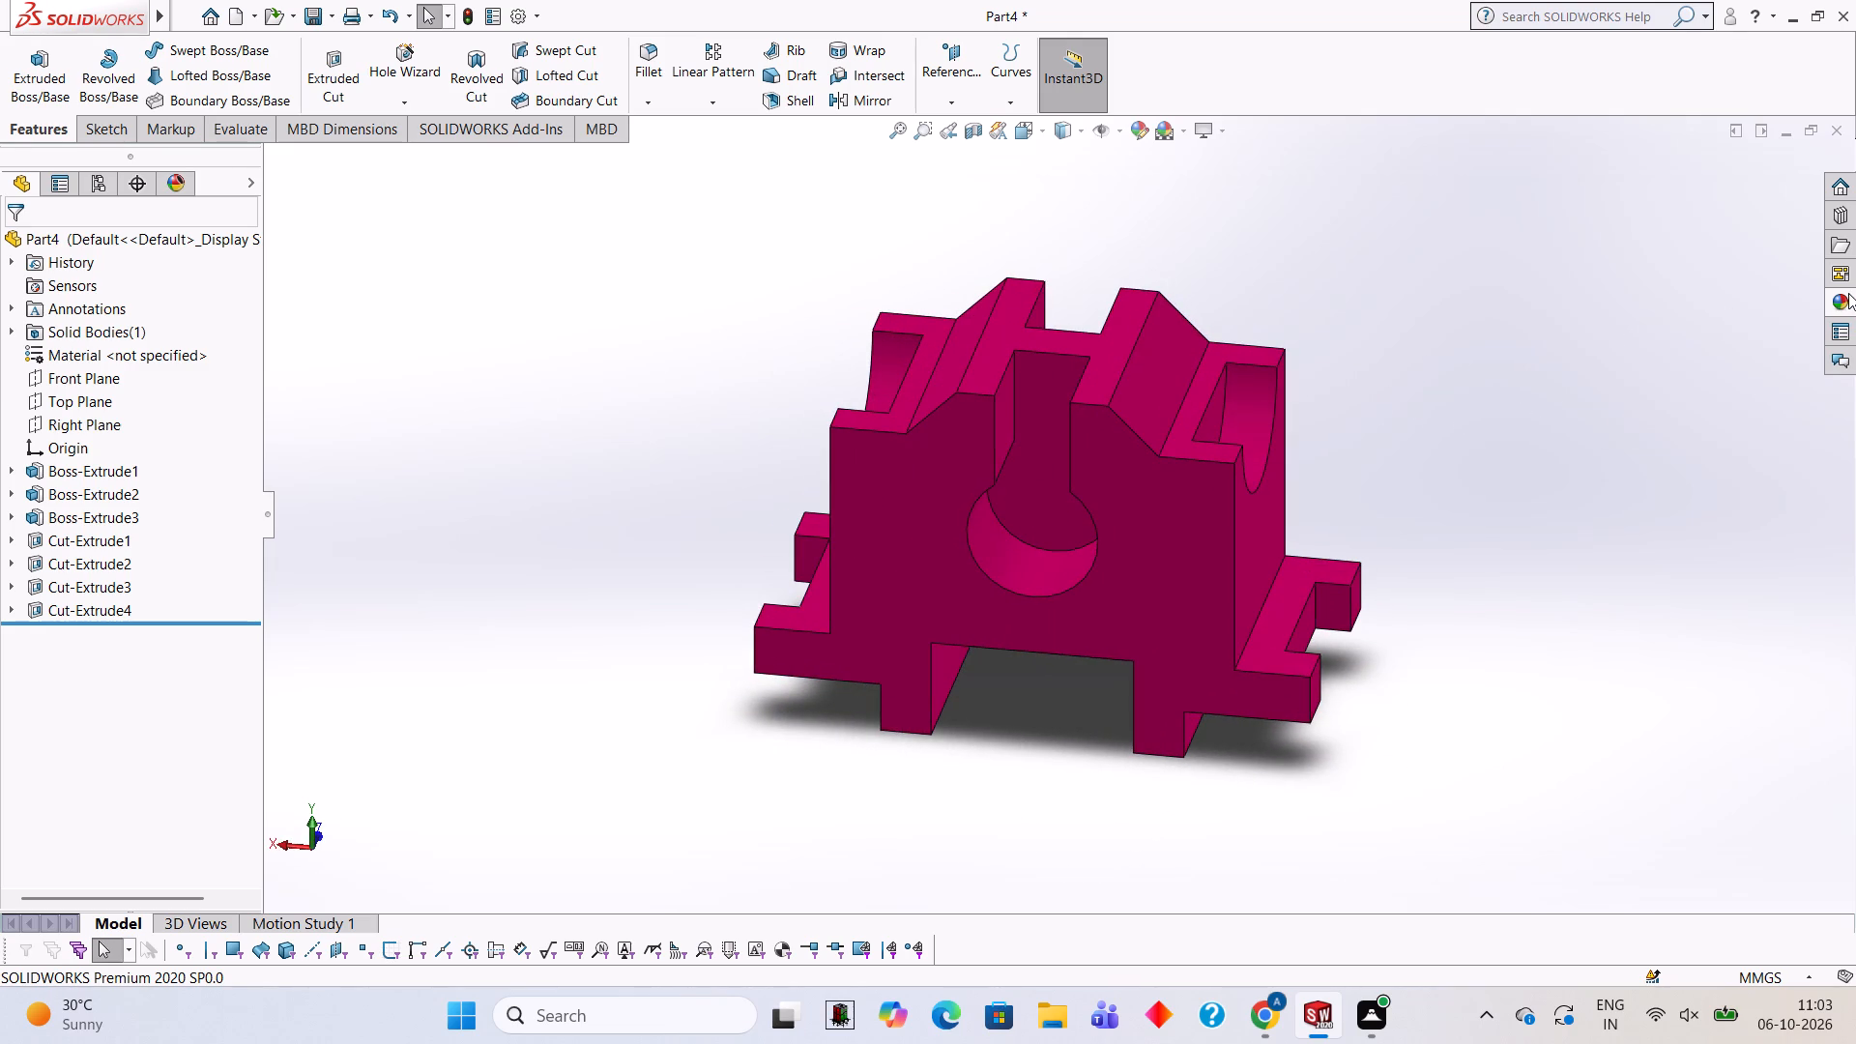
pyautogui.click(1848, 293)
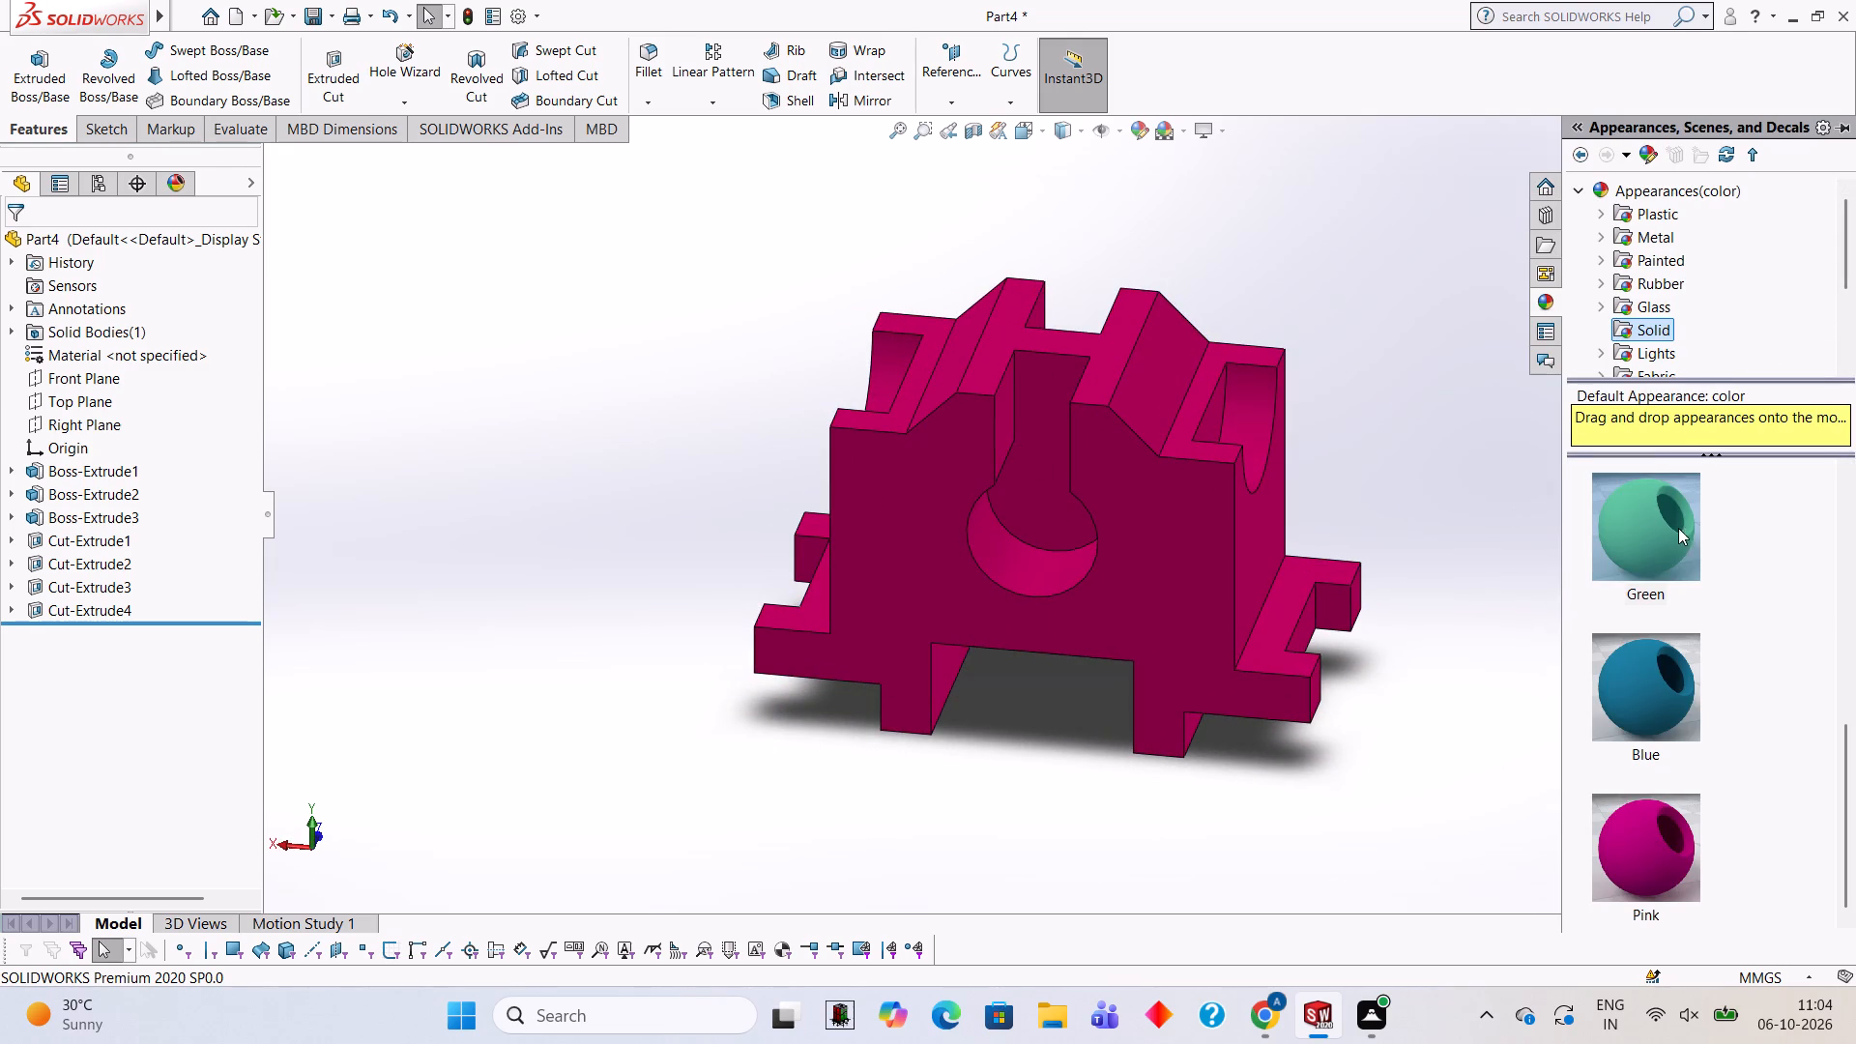
pyautogui.moveTo(1669, 523); pyautogui.dragTo(1107, 556)
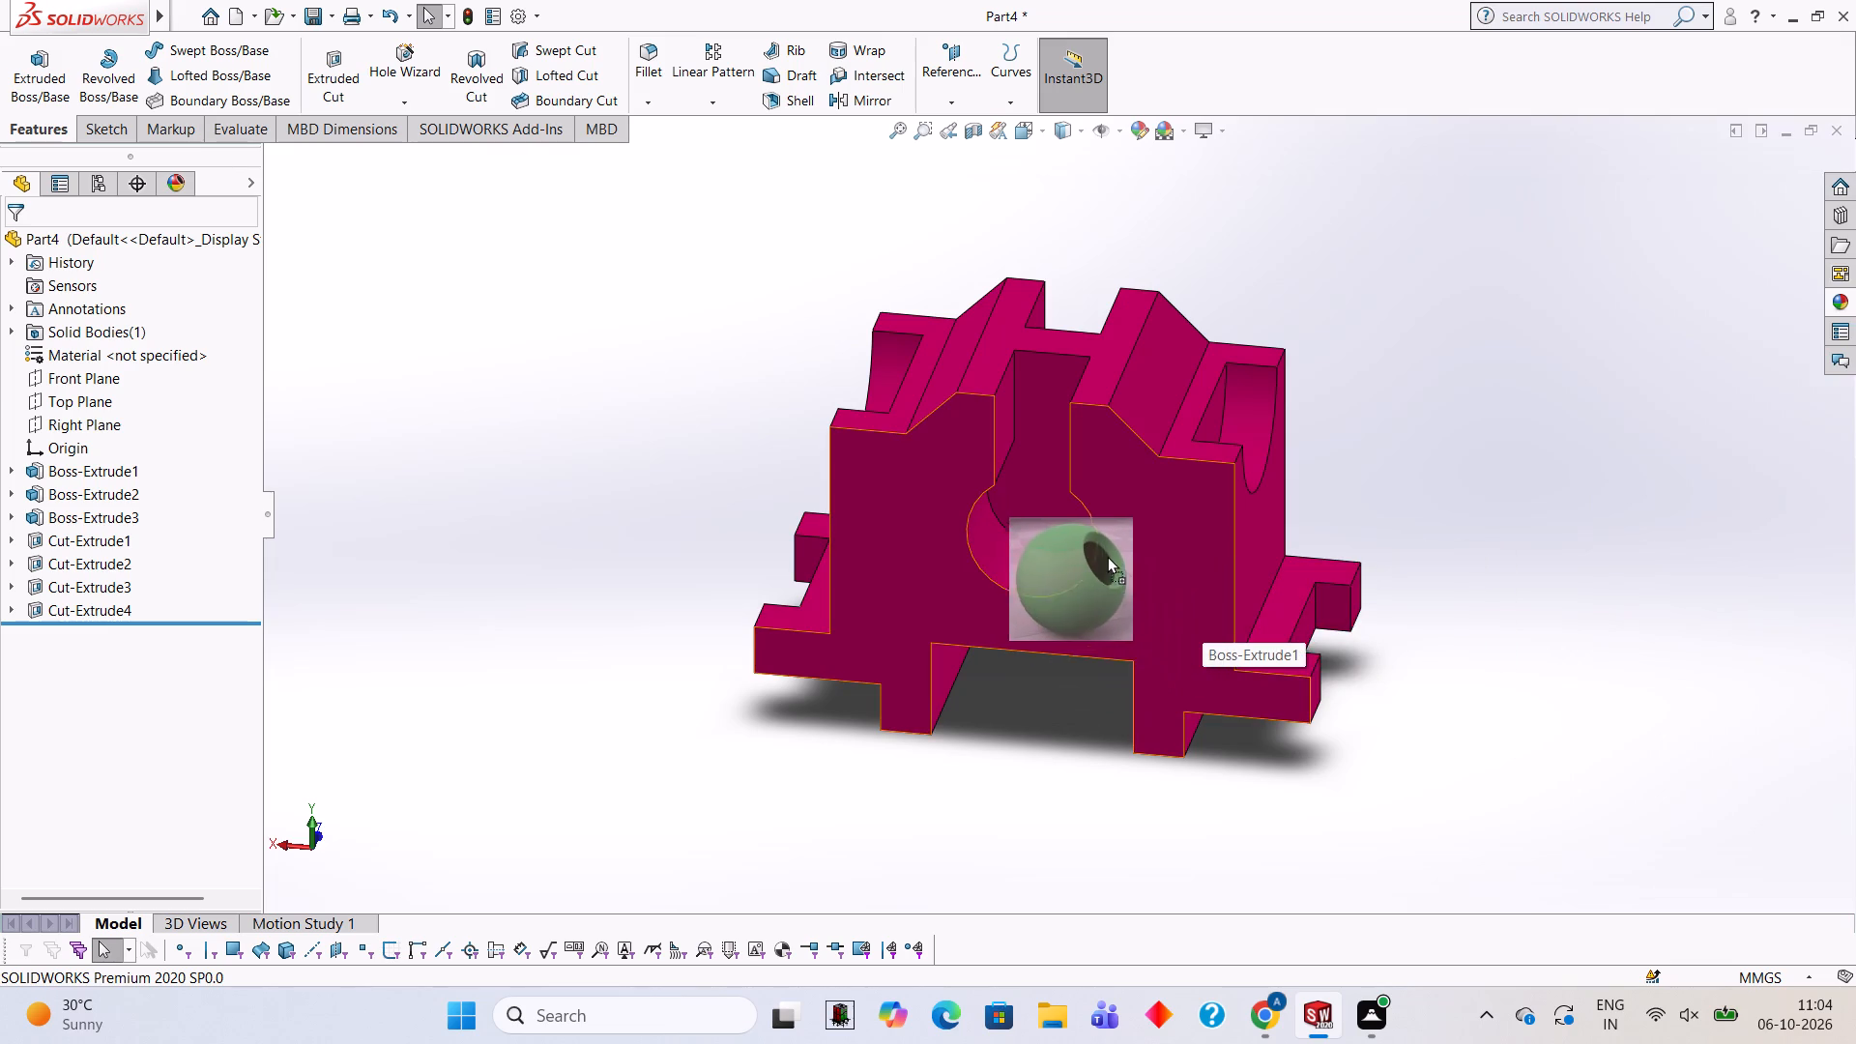
pyautogui.moveTo(1107, 556); pyautogui.dragTo(1074, 538)
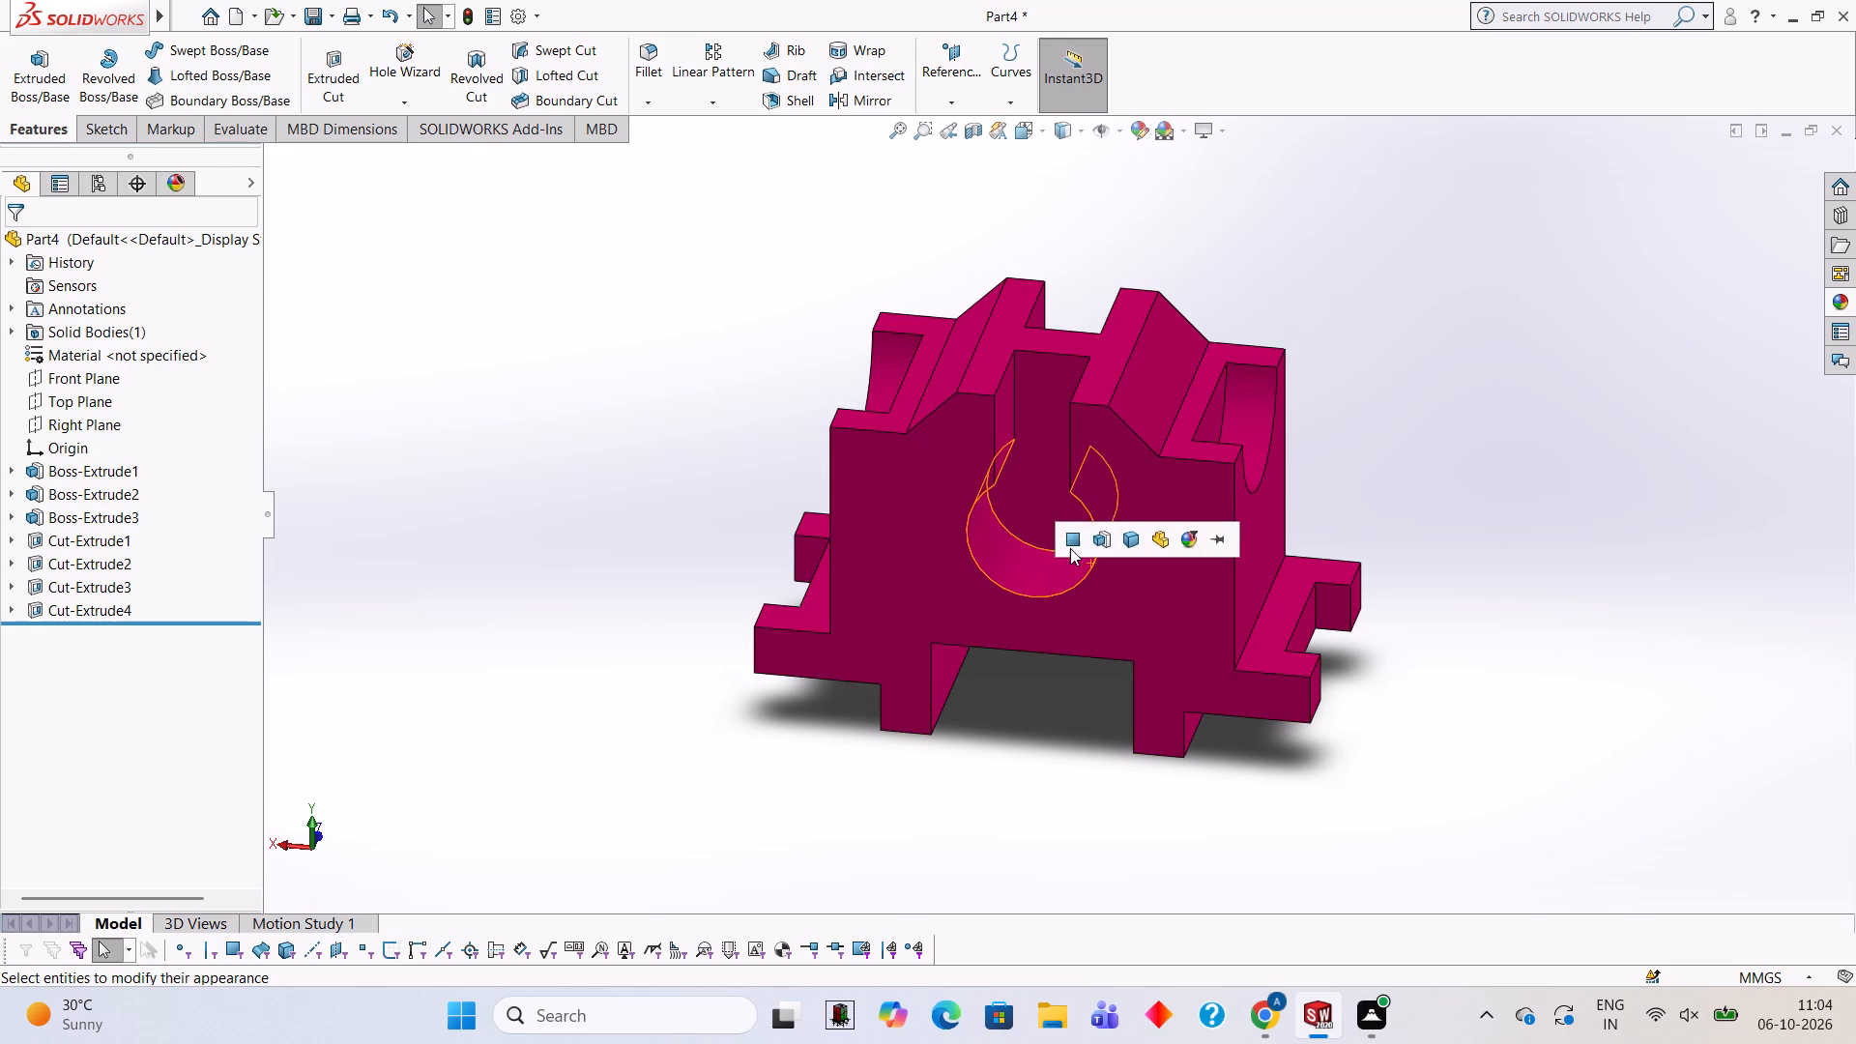
pyautogui.click(1847, 291)
pyautogui.moveTo(1674, 532); pyautogui.dragTo(1328, 670)
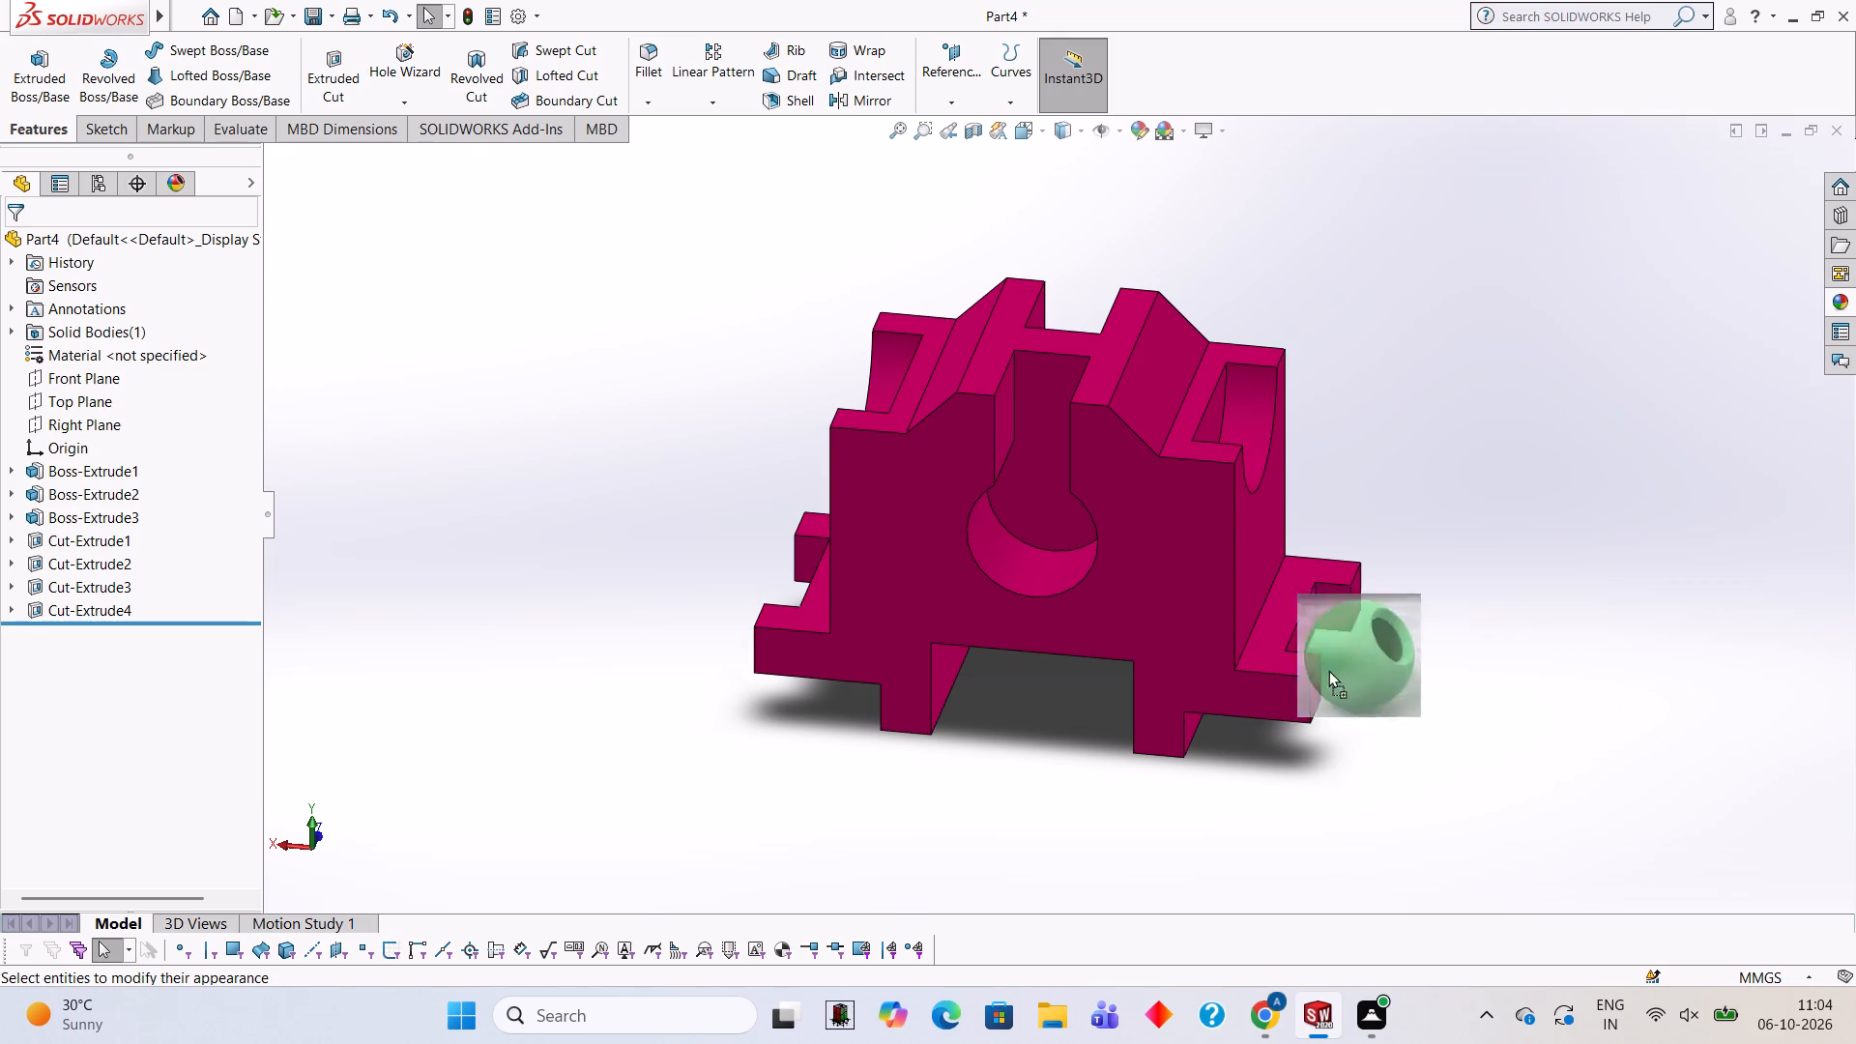
pyautogui.moveTo(1328, 670); pyautogui.dragTo(1066, 557)
pyautogui.click(1066, 557)
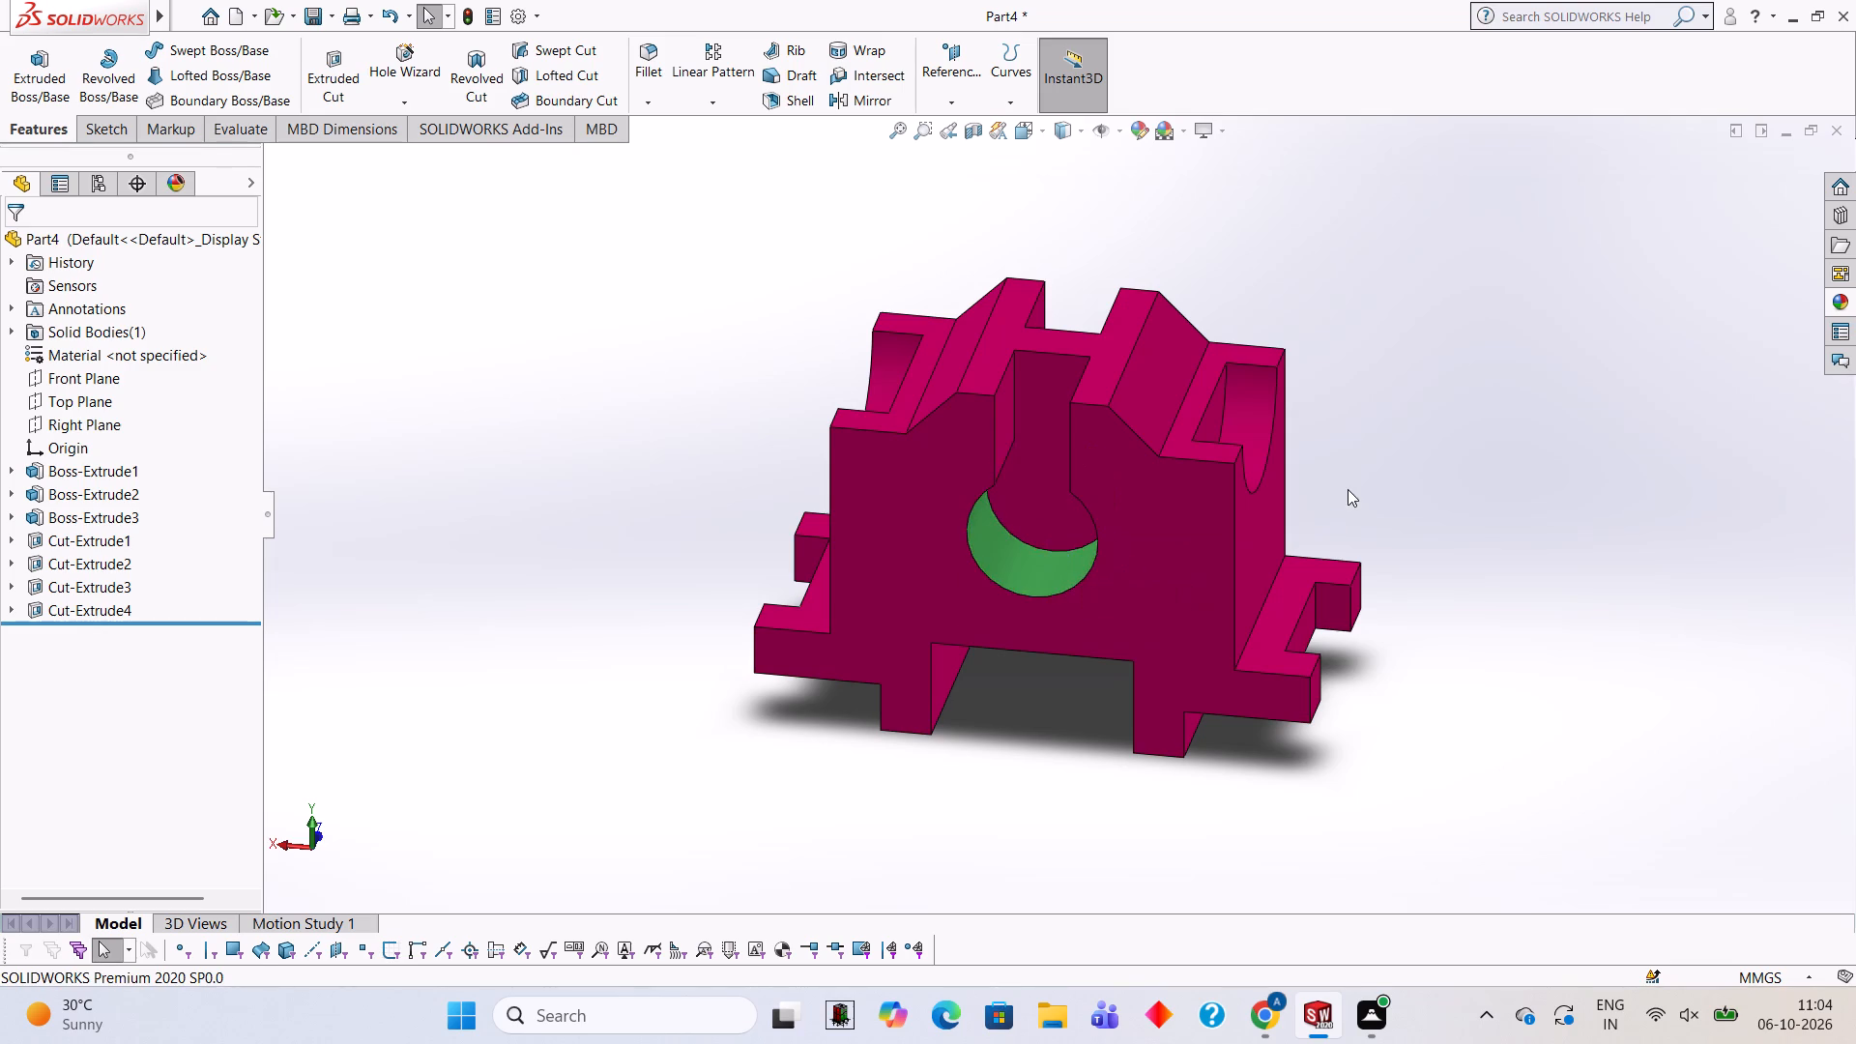
# Apply the Green appearance to both semicircular end-face cuts, covering their curved and flat inner faces.
pyautogui.moveTo(1348, 489); pyautogui.dragTo(1261, 489, button='middle')
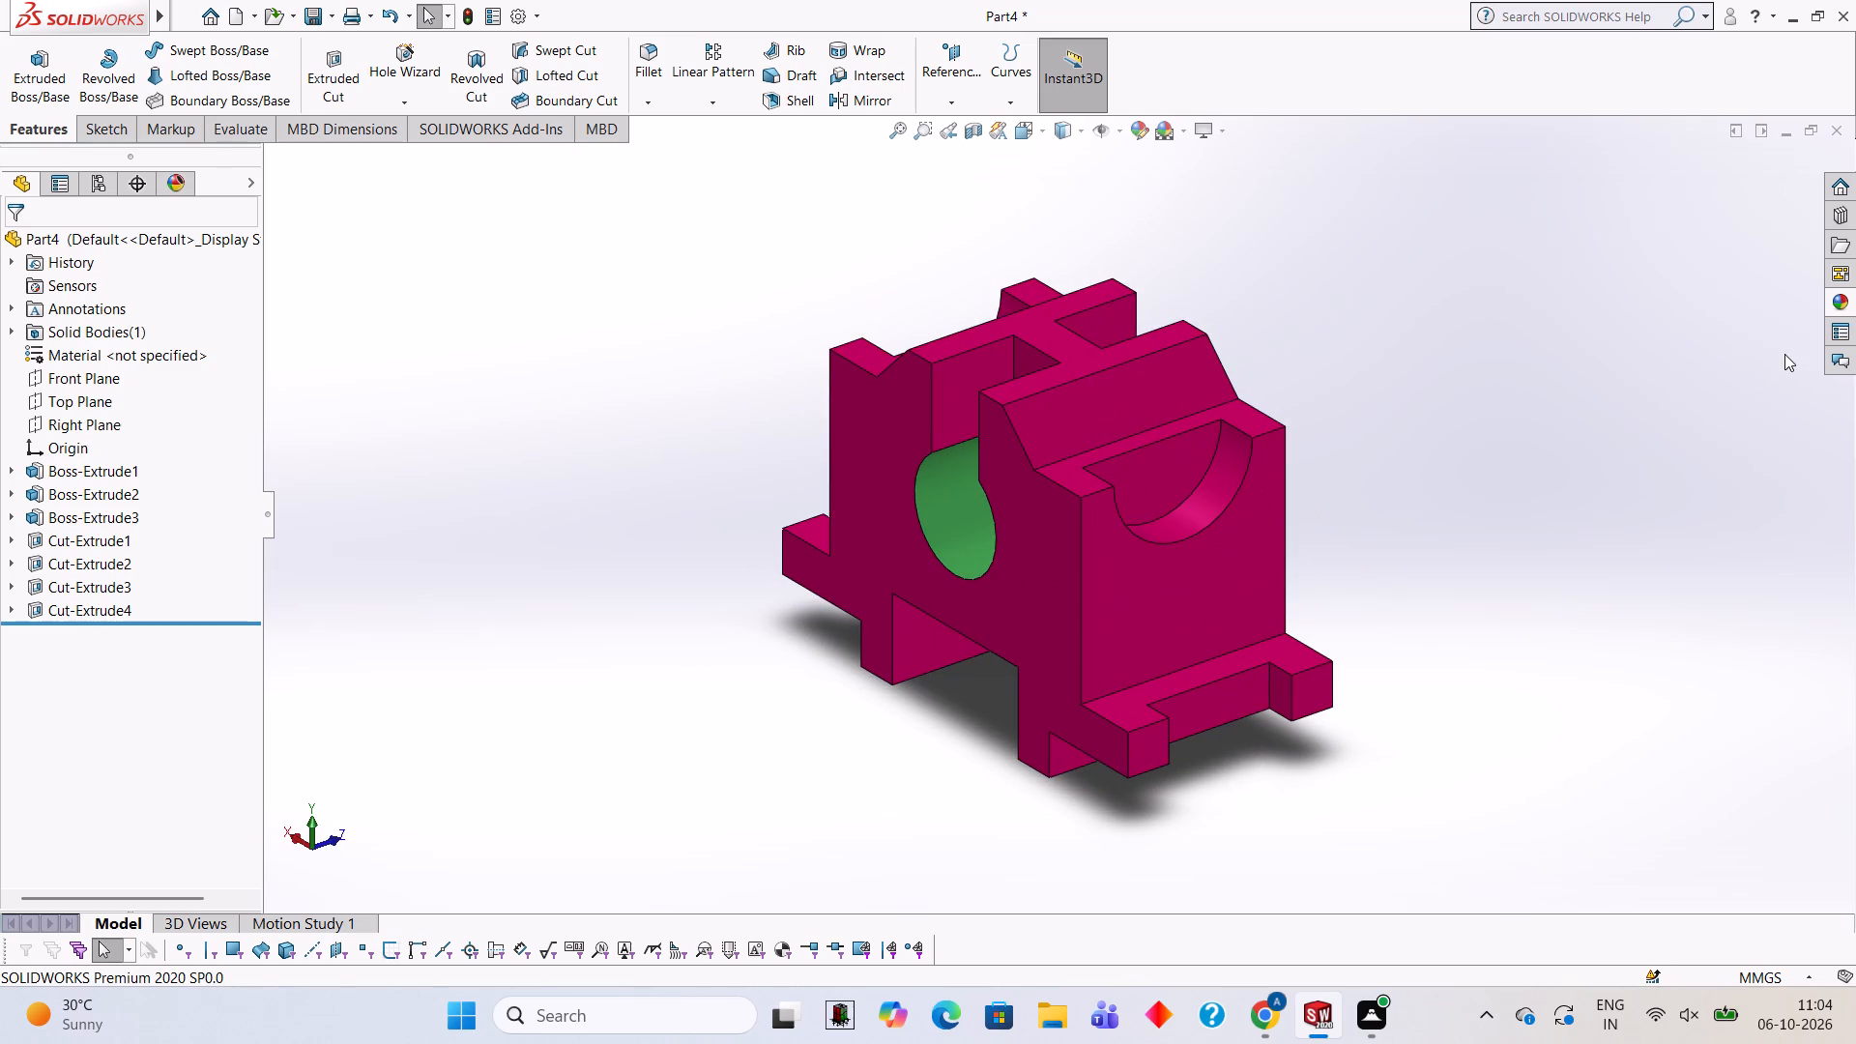
pyautogui.click(1840, 292)
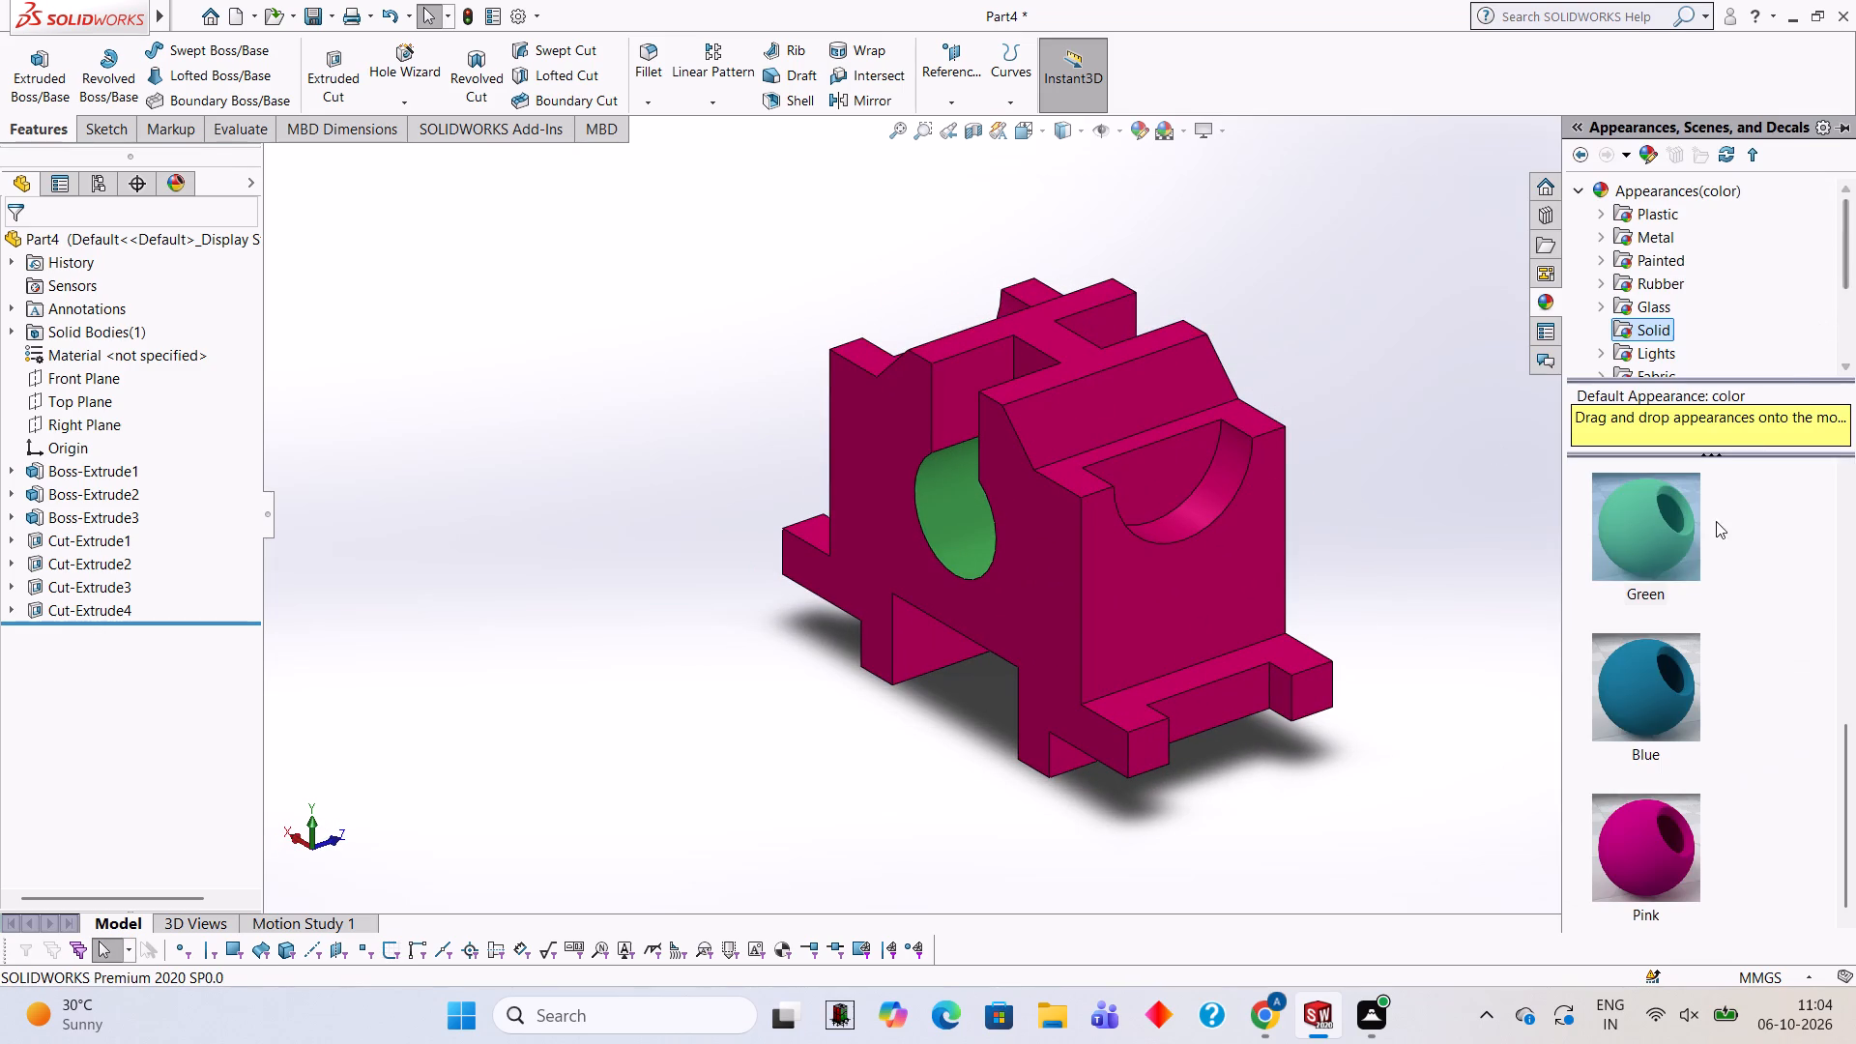
pyautogui.moveTo(1676, 546); pyautogui.dragTo(1223, 492)
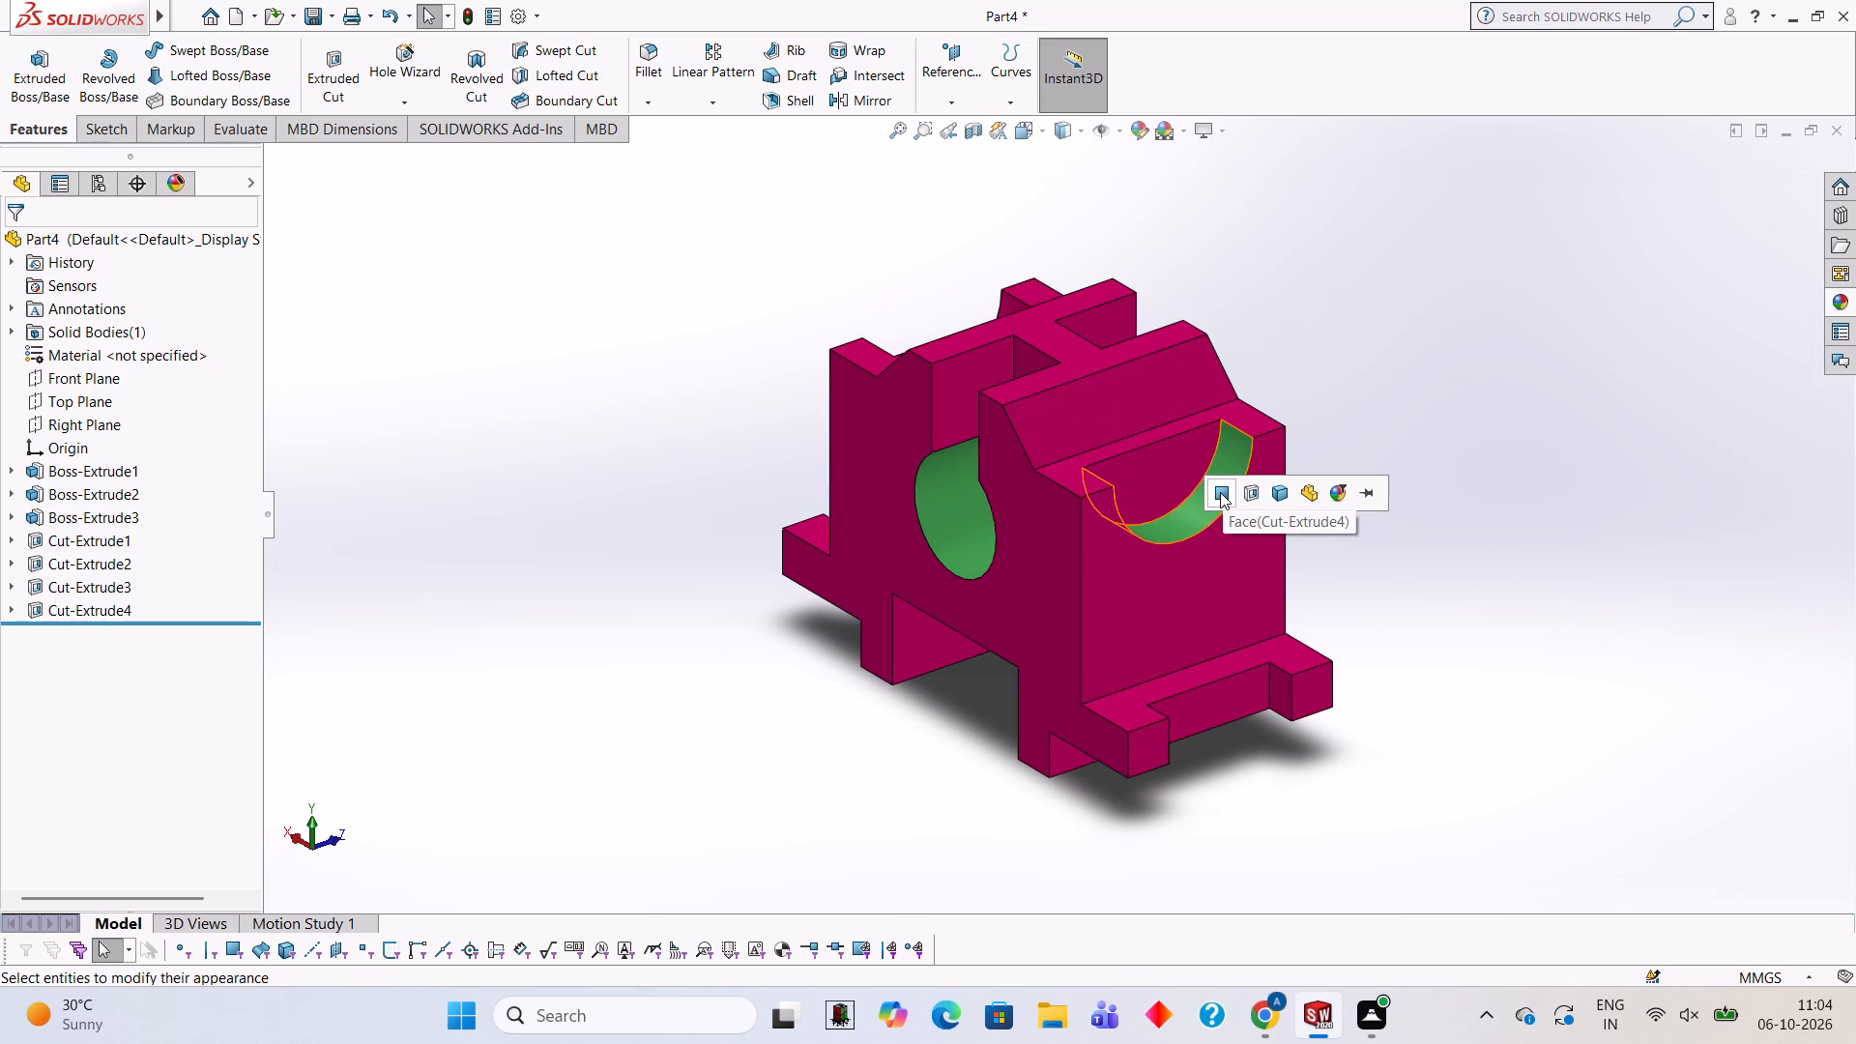
pyautogui.click(1253, 488)
pyautogui.moveTo(1599, 545); pyautogui.dragTo(1577, 536, button='middle')
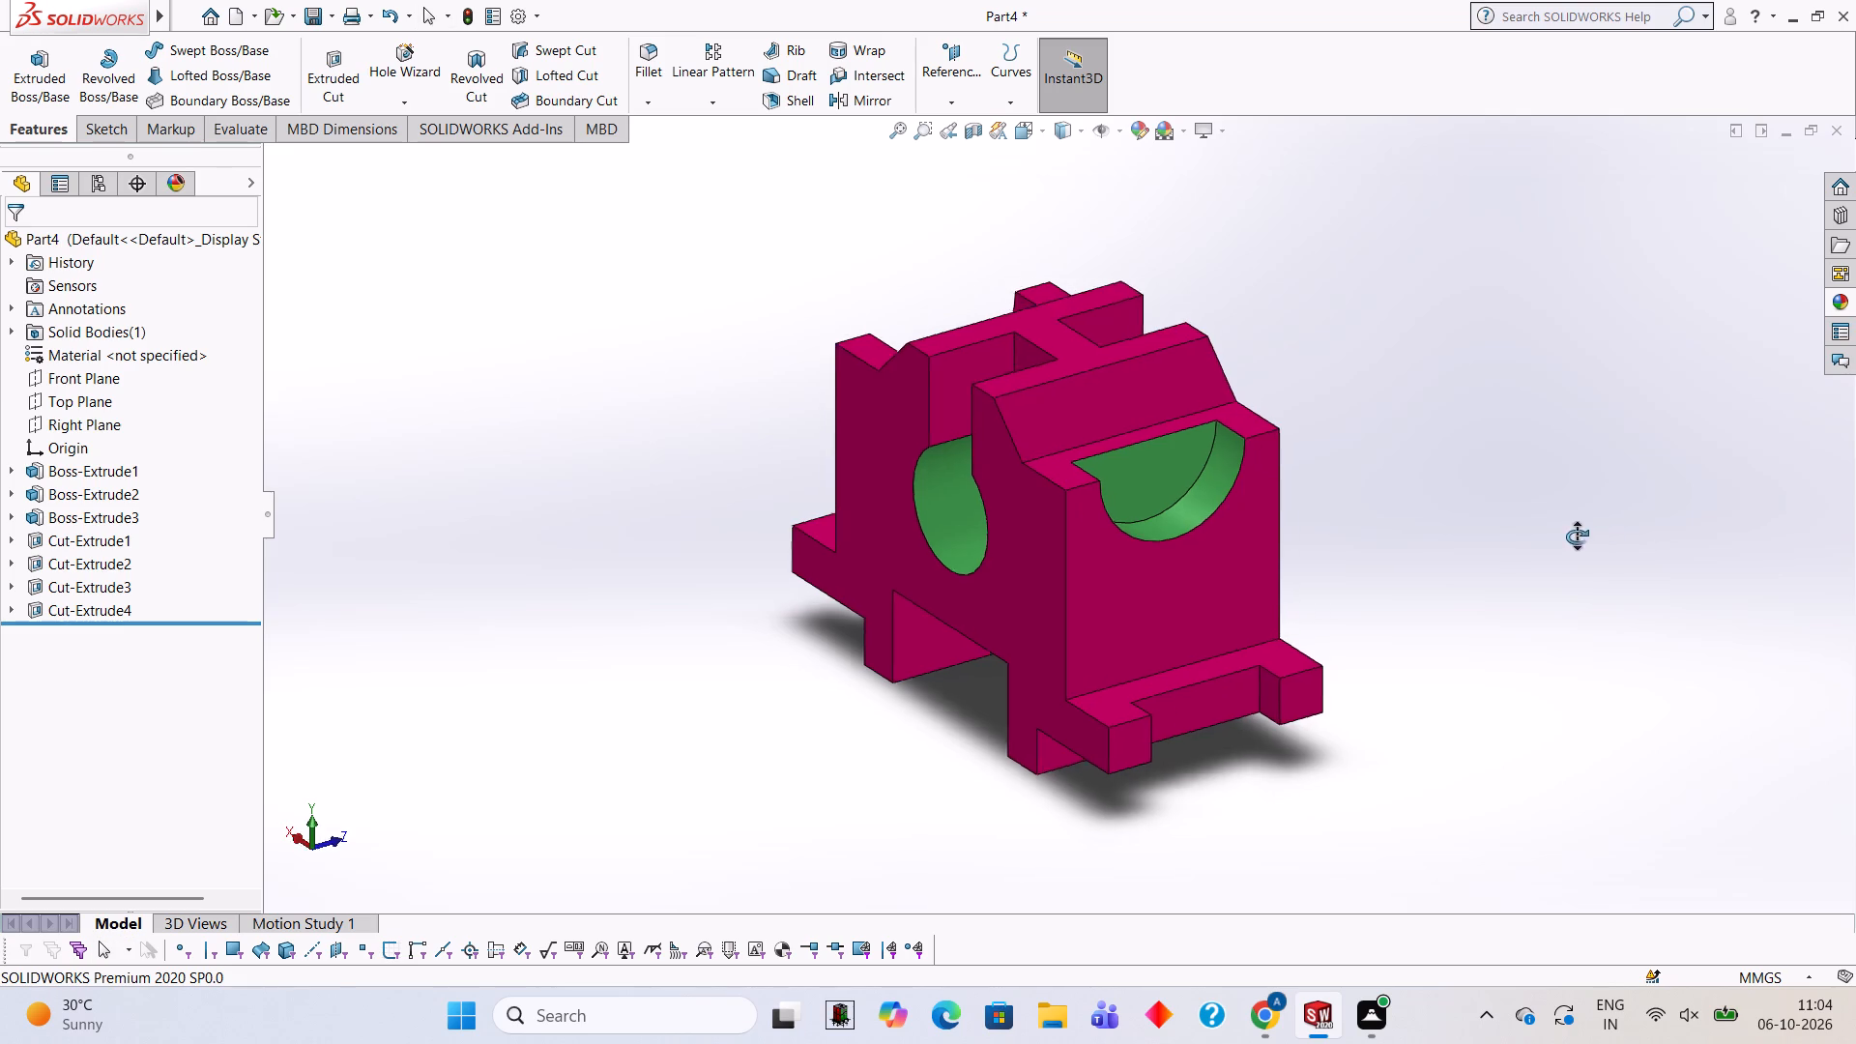
pyautogui.moveTo(1577, 536); pyautogui.dragTo(1155, 573, button='middle')
pyautogui.click(1843, 289)
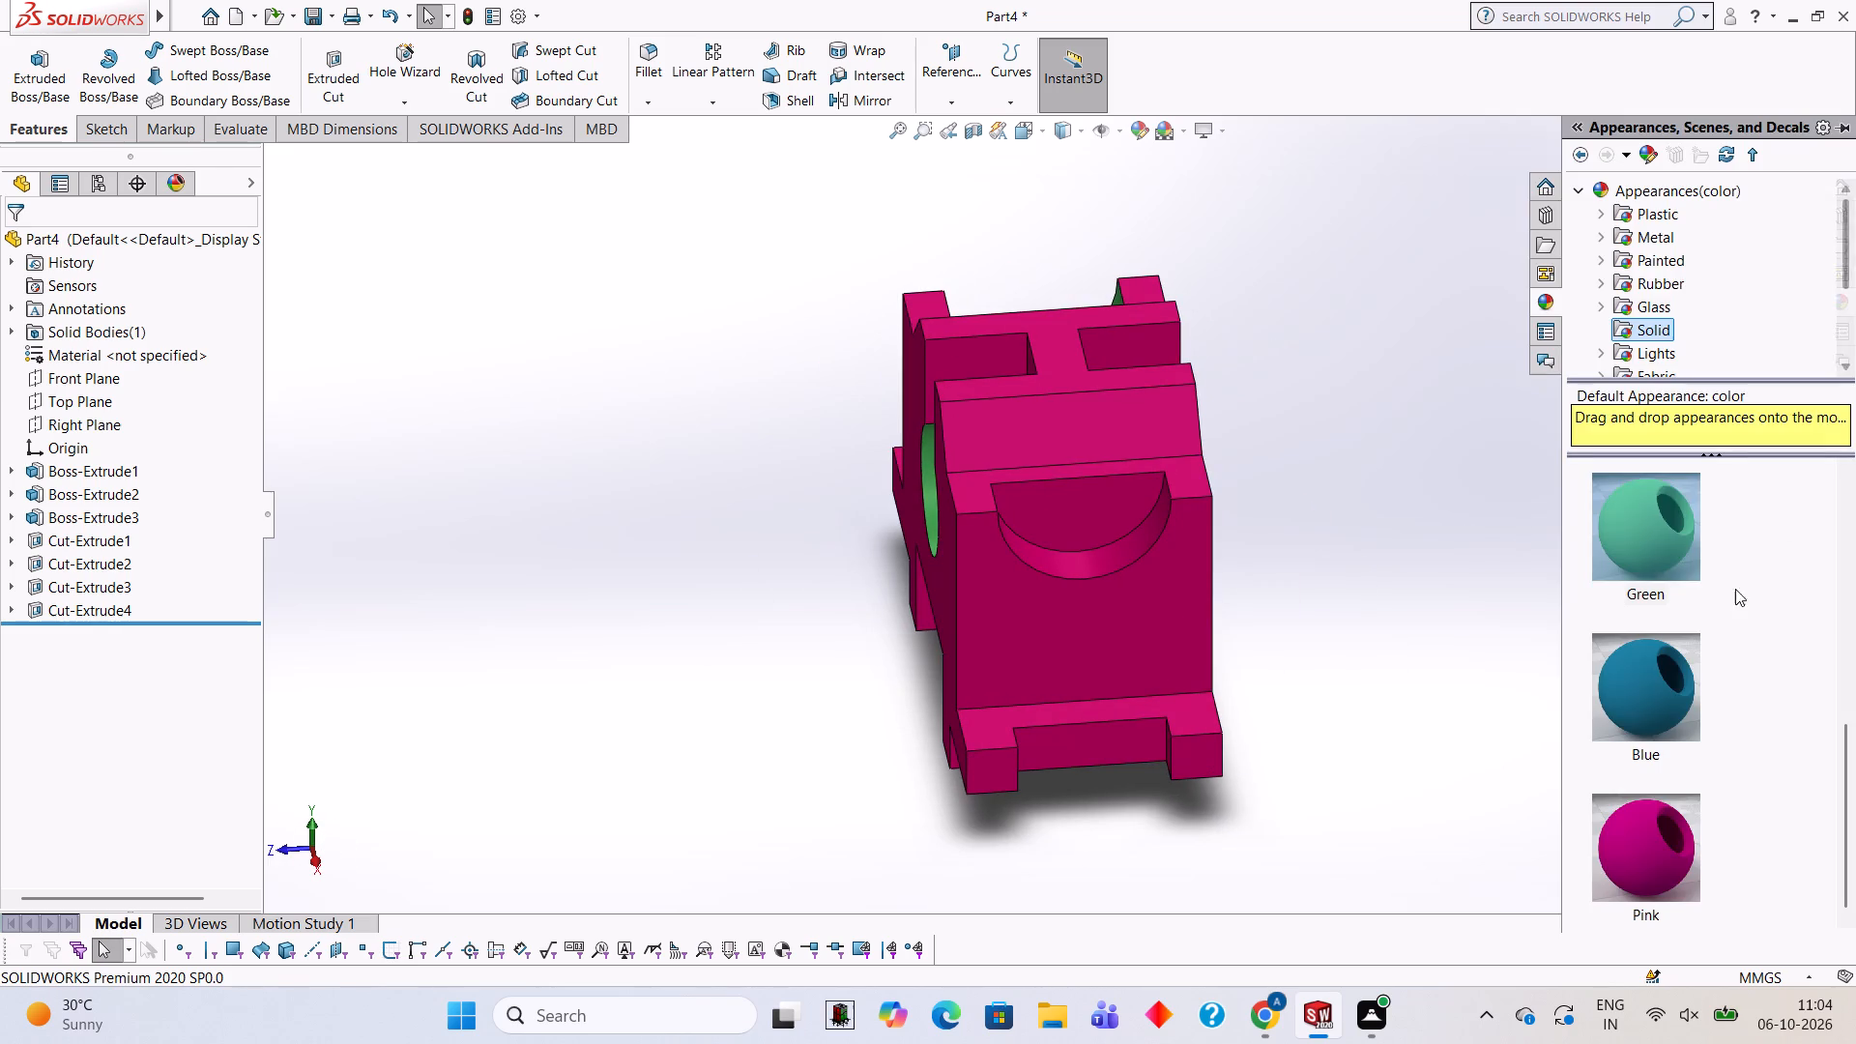
pyautogui.moveTo(1636, 538); pyautogui.dragTo(1073, 536)
pyautogui.click(1073, 536)
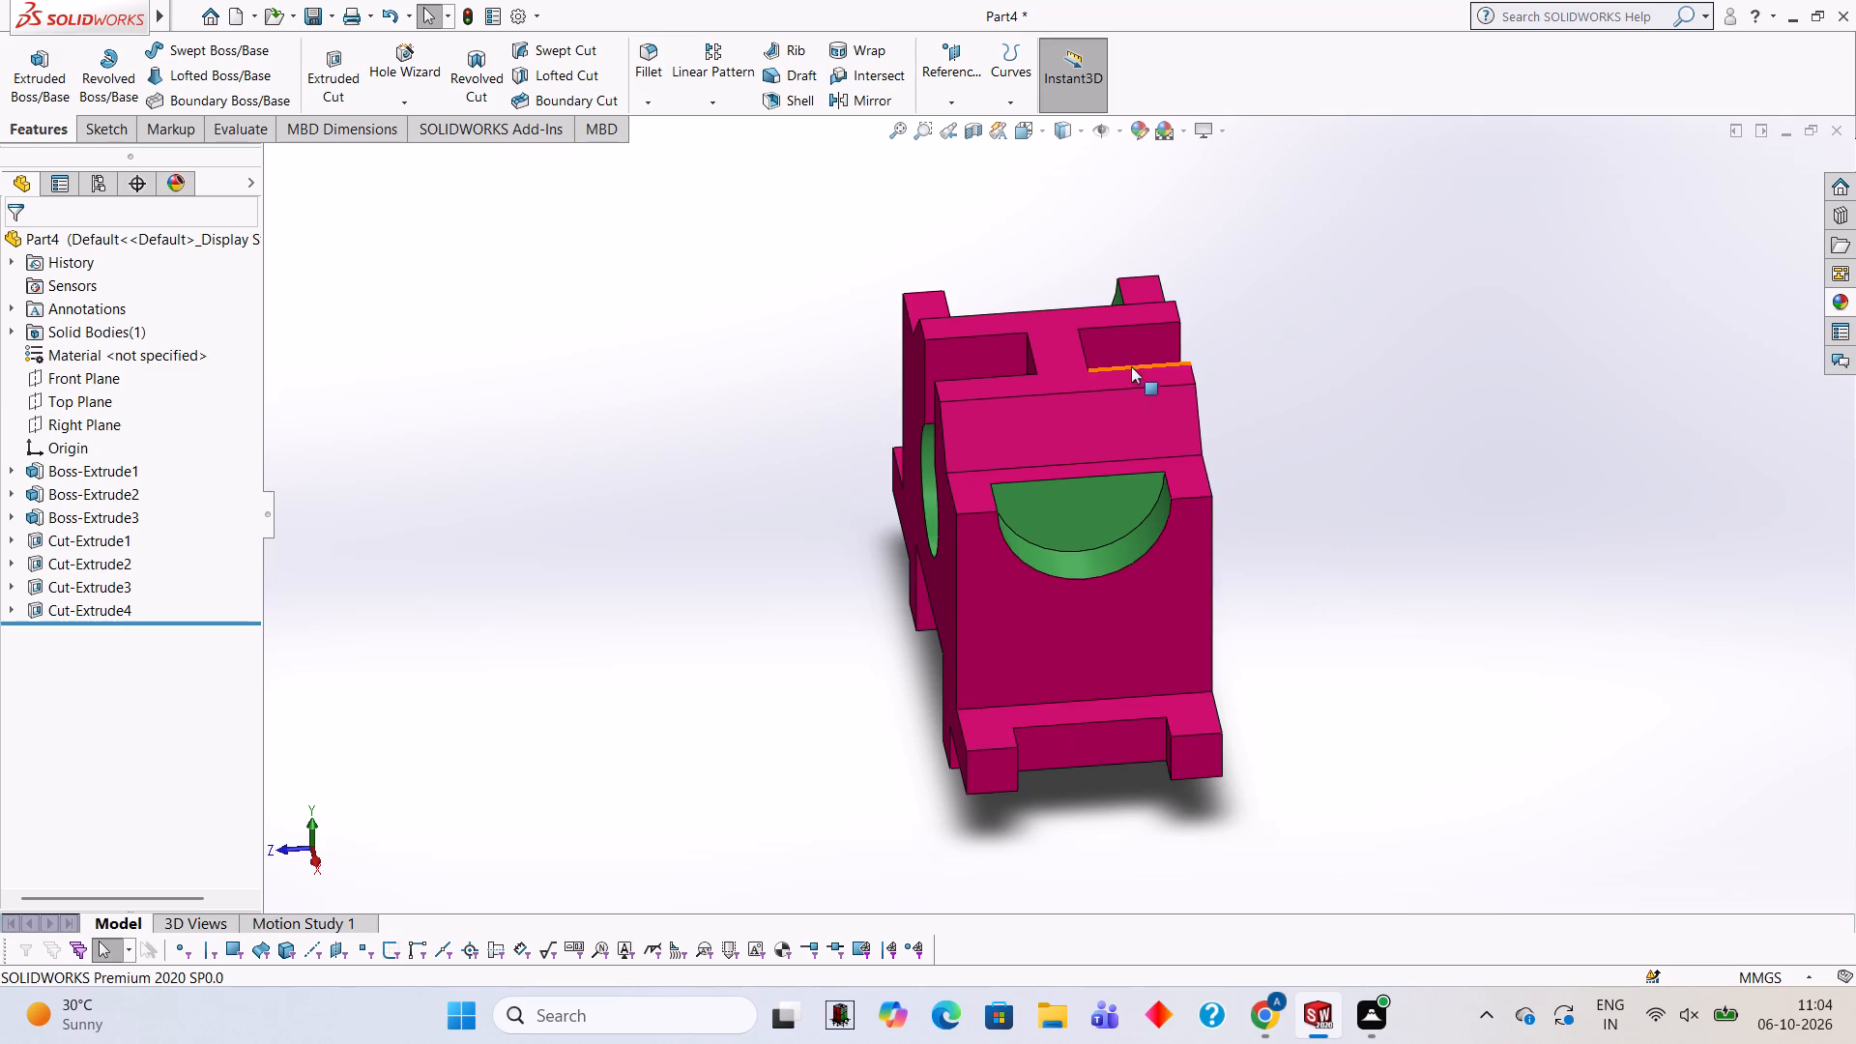
# Apply the Yellow appearance from the Solid colours to both vertical end faces below the semicircular cuts.
pyautogui.scroll(1, 1131, 366)
pyautogui.moveTo(1144, 369); pyautogui.dragTo(1225, 381, button='middle')
pyautogui.scroll(-2, 1095, 600)
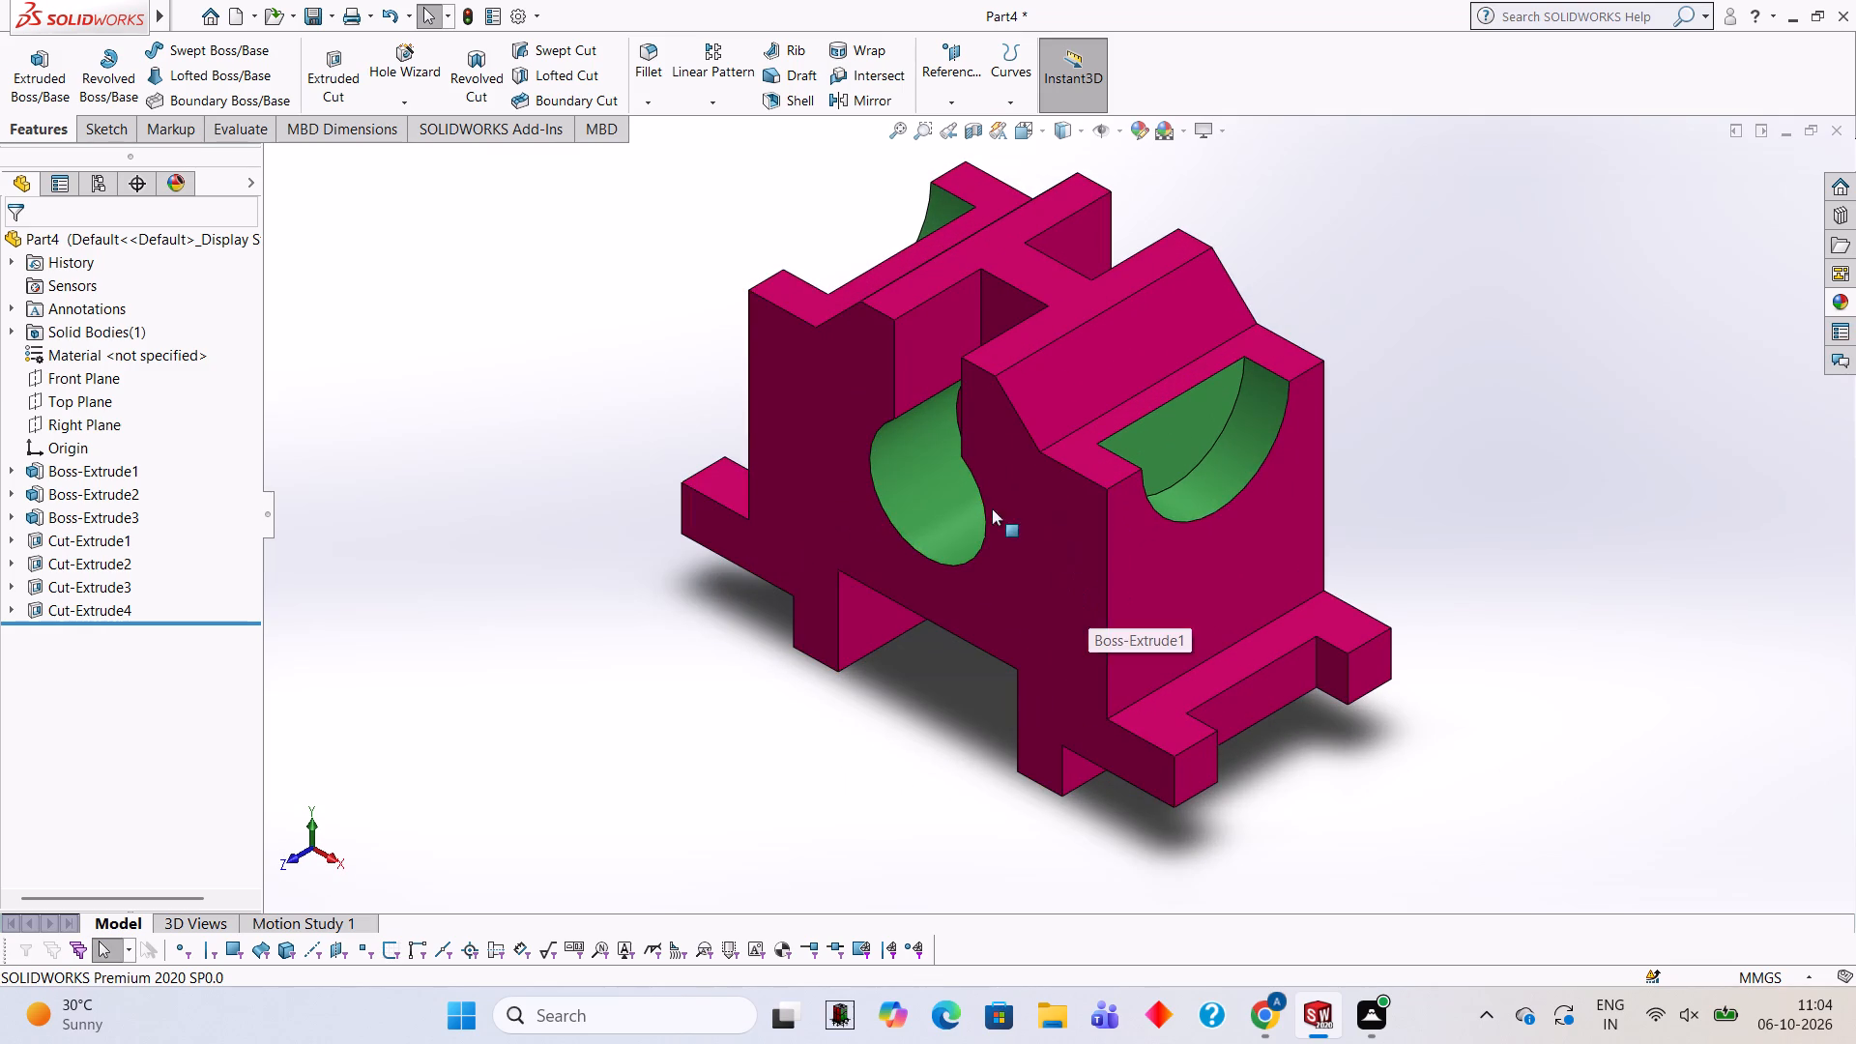
pyautogui.click(1847, 301)
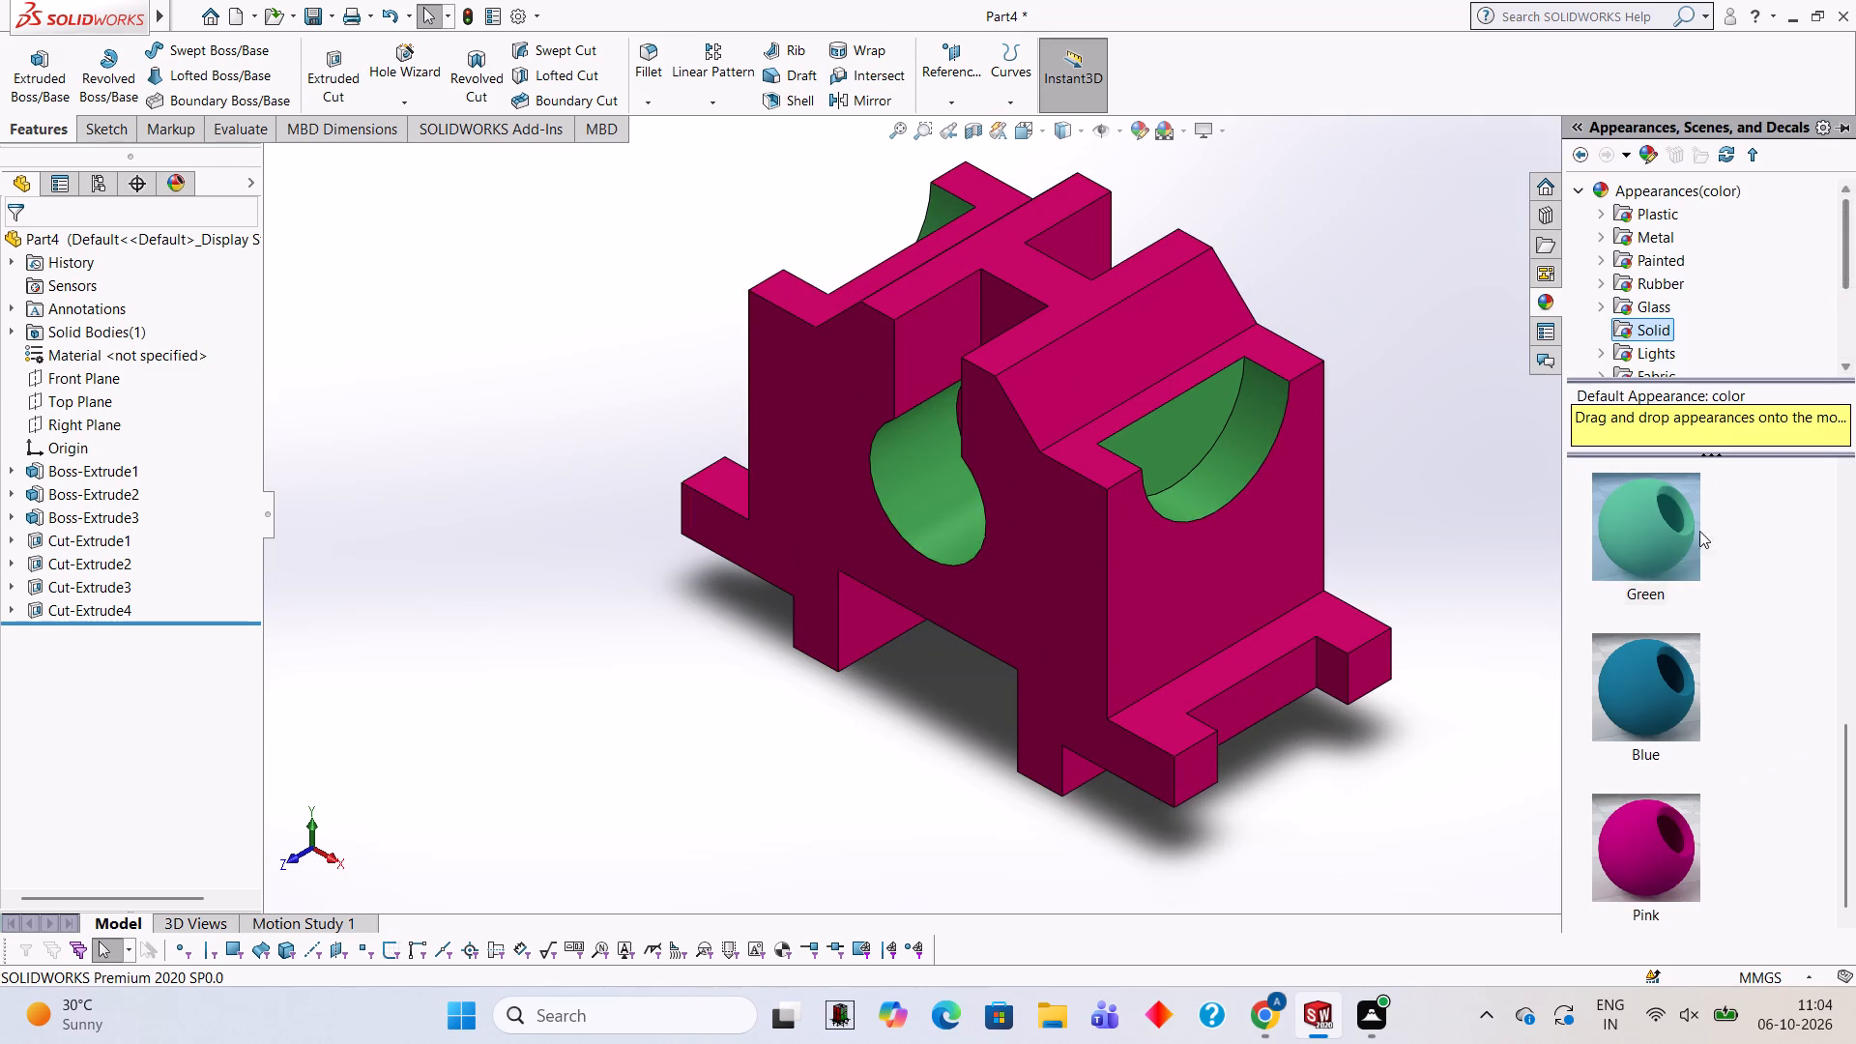
pyautogui.scroll(-2, 1671, 587)
pyautogui.scroll(3, 1668, 590)
pyautogui.scroll(-1, 1648, 648)
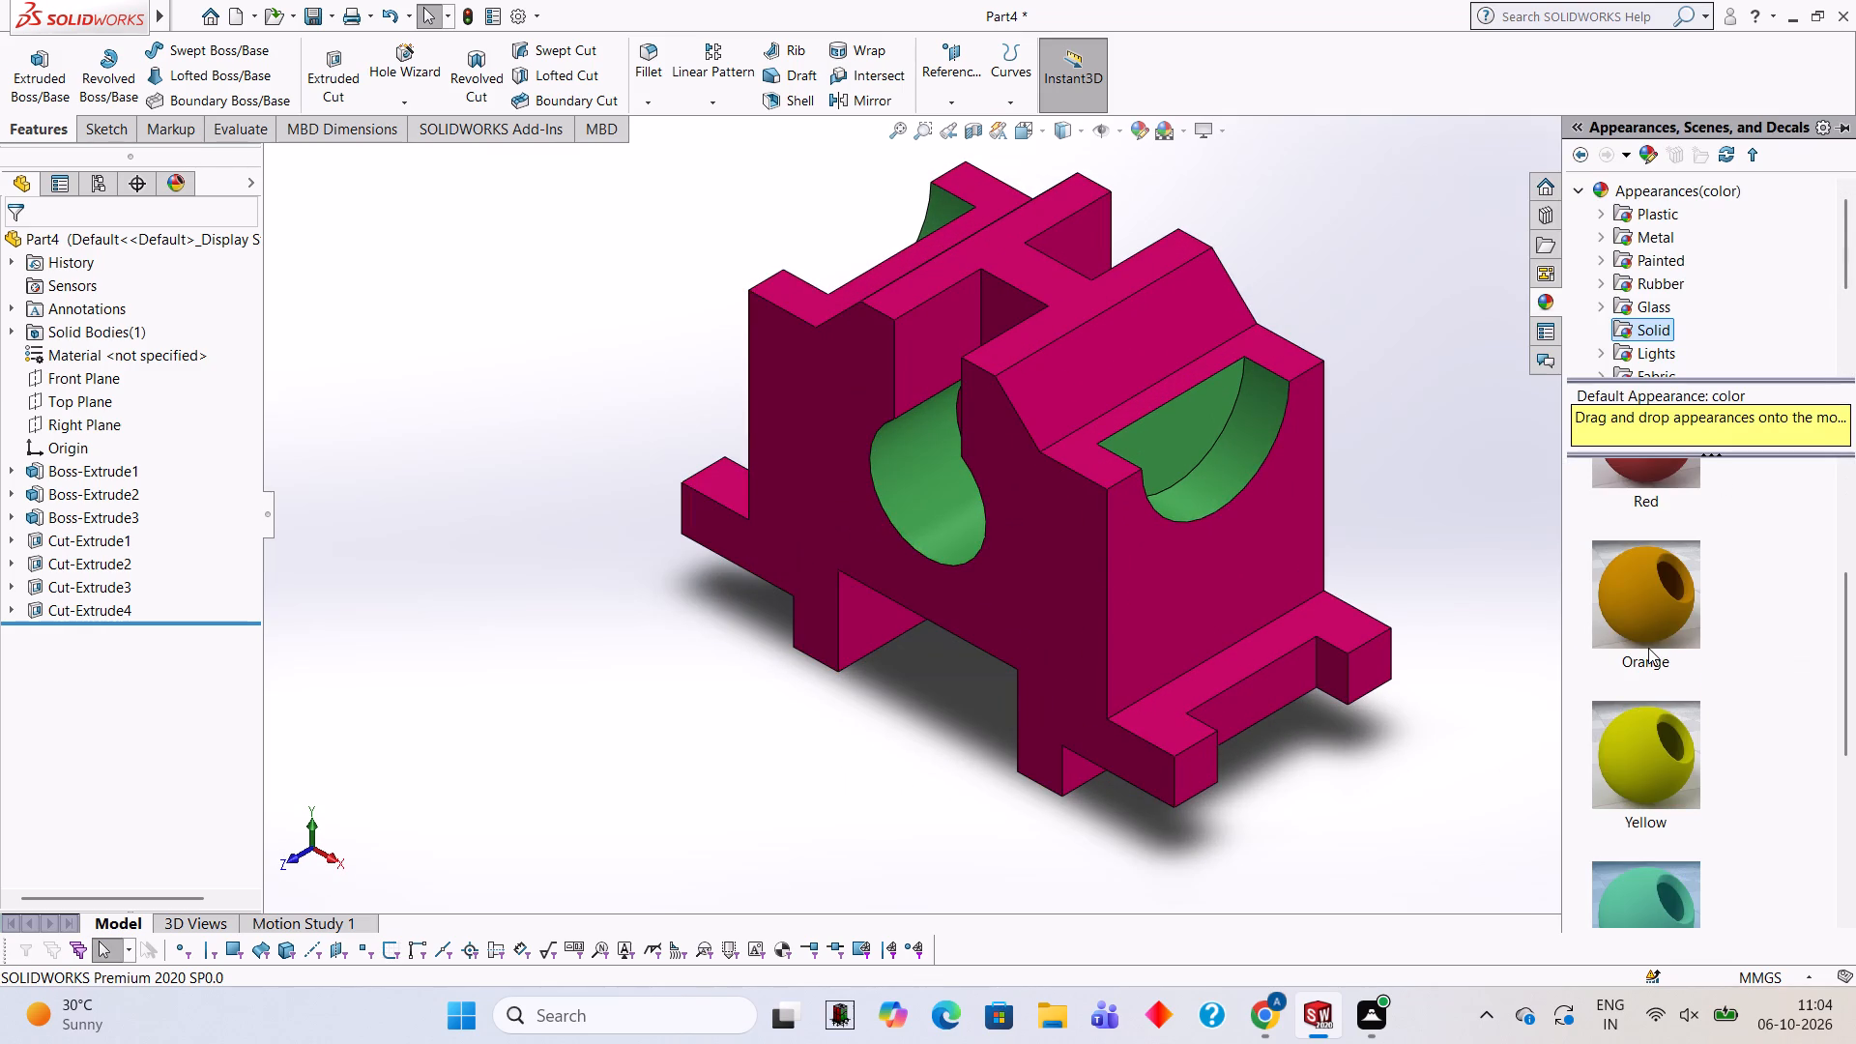
pyautogui.moveTo(1657, 716); pyautogui.dragTo(1188, 579)
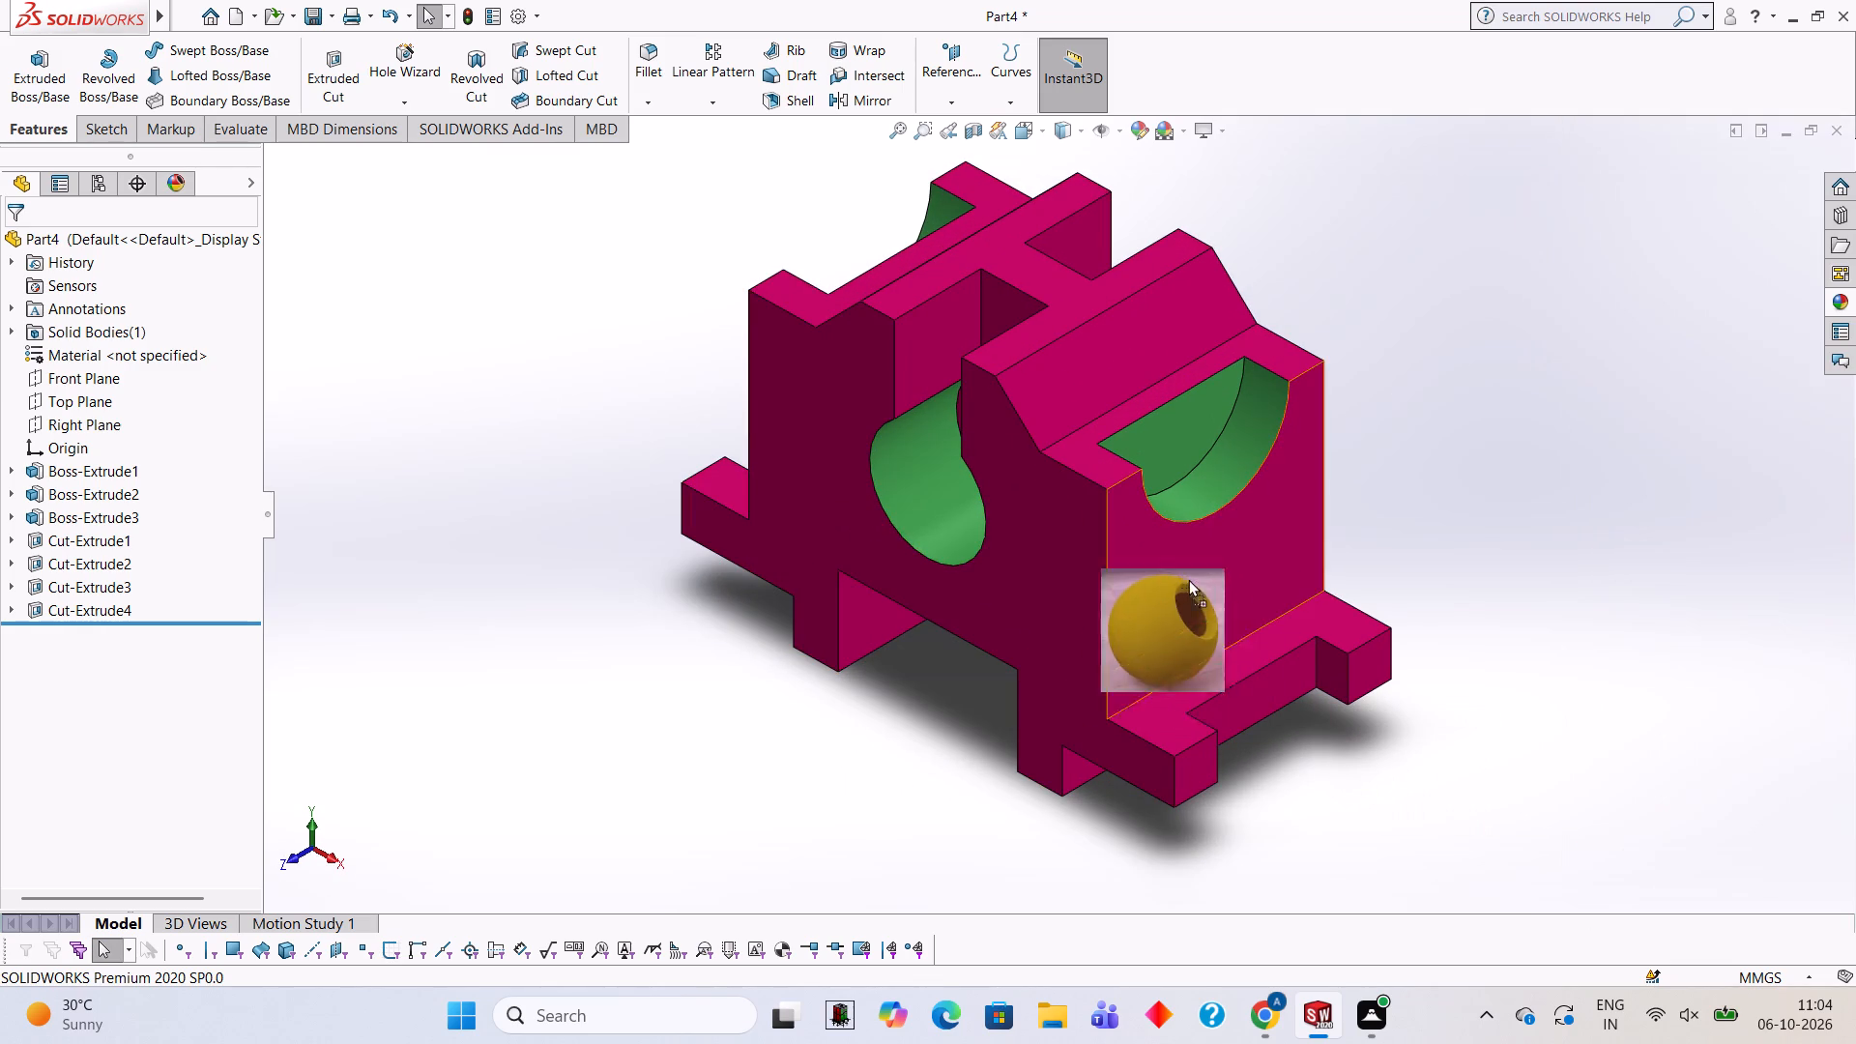
pyautogui.moveTo(1188, 579); pyautogui.dragTo(1198, 568)
pyautogui.click(1176, 565)
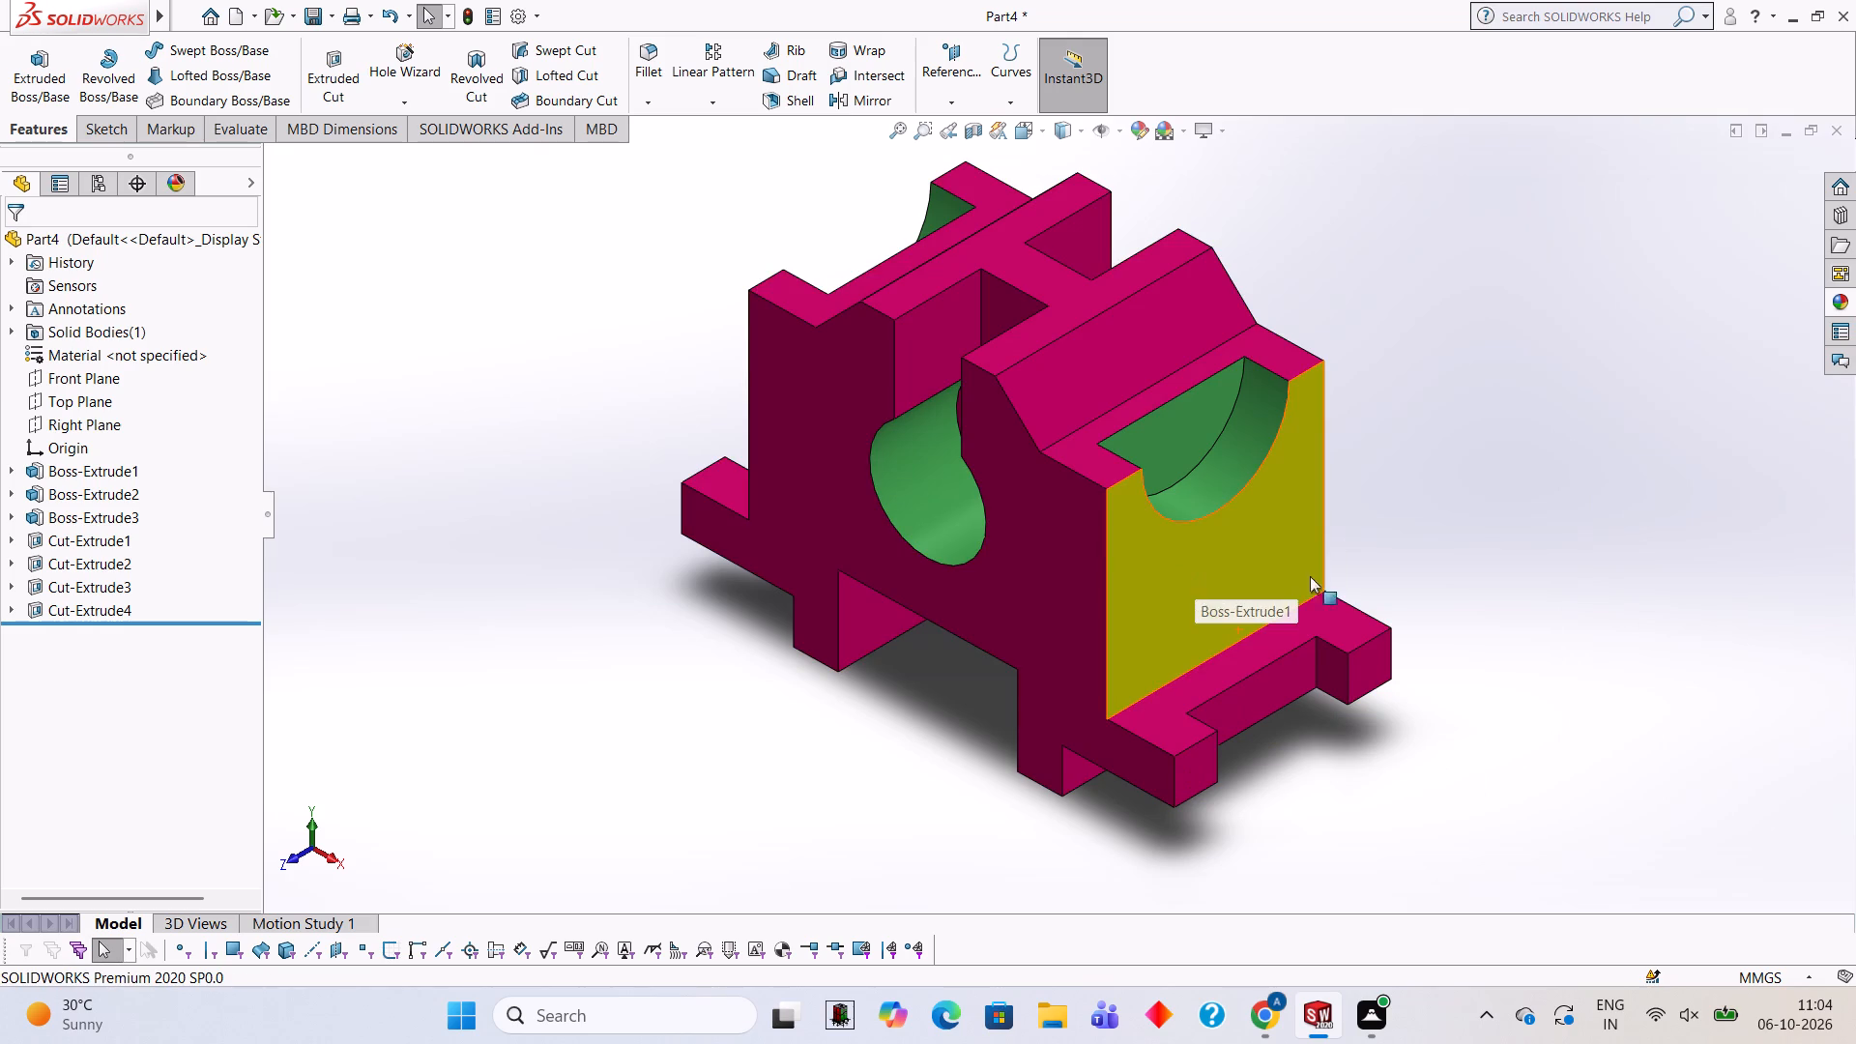
pyautogui.moveTo(1338, 535); pyautogui.dragTo(1585, 487, button='middle')
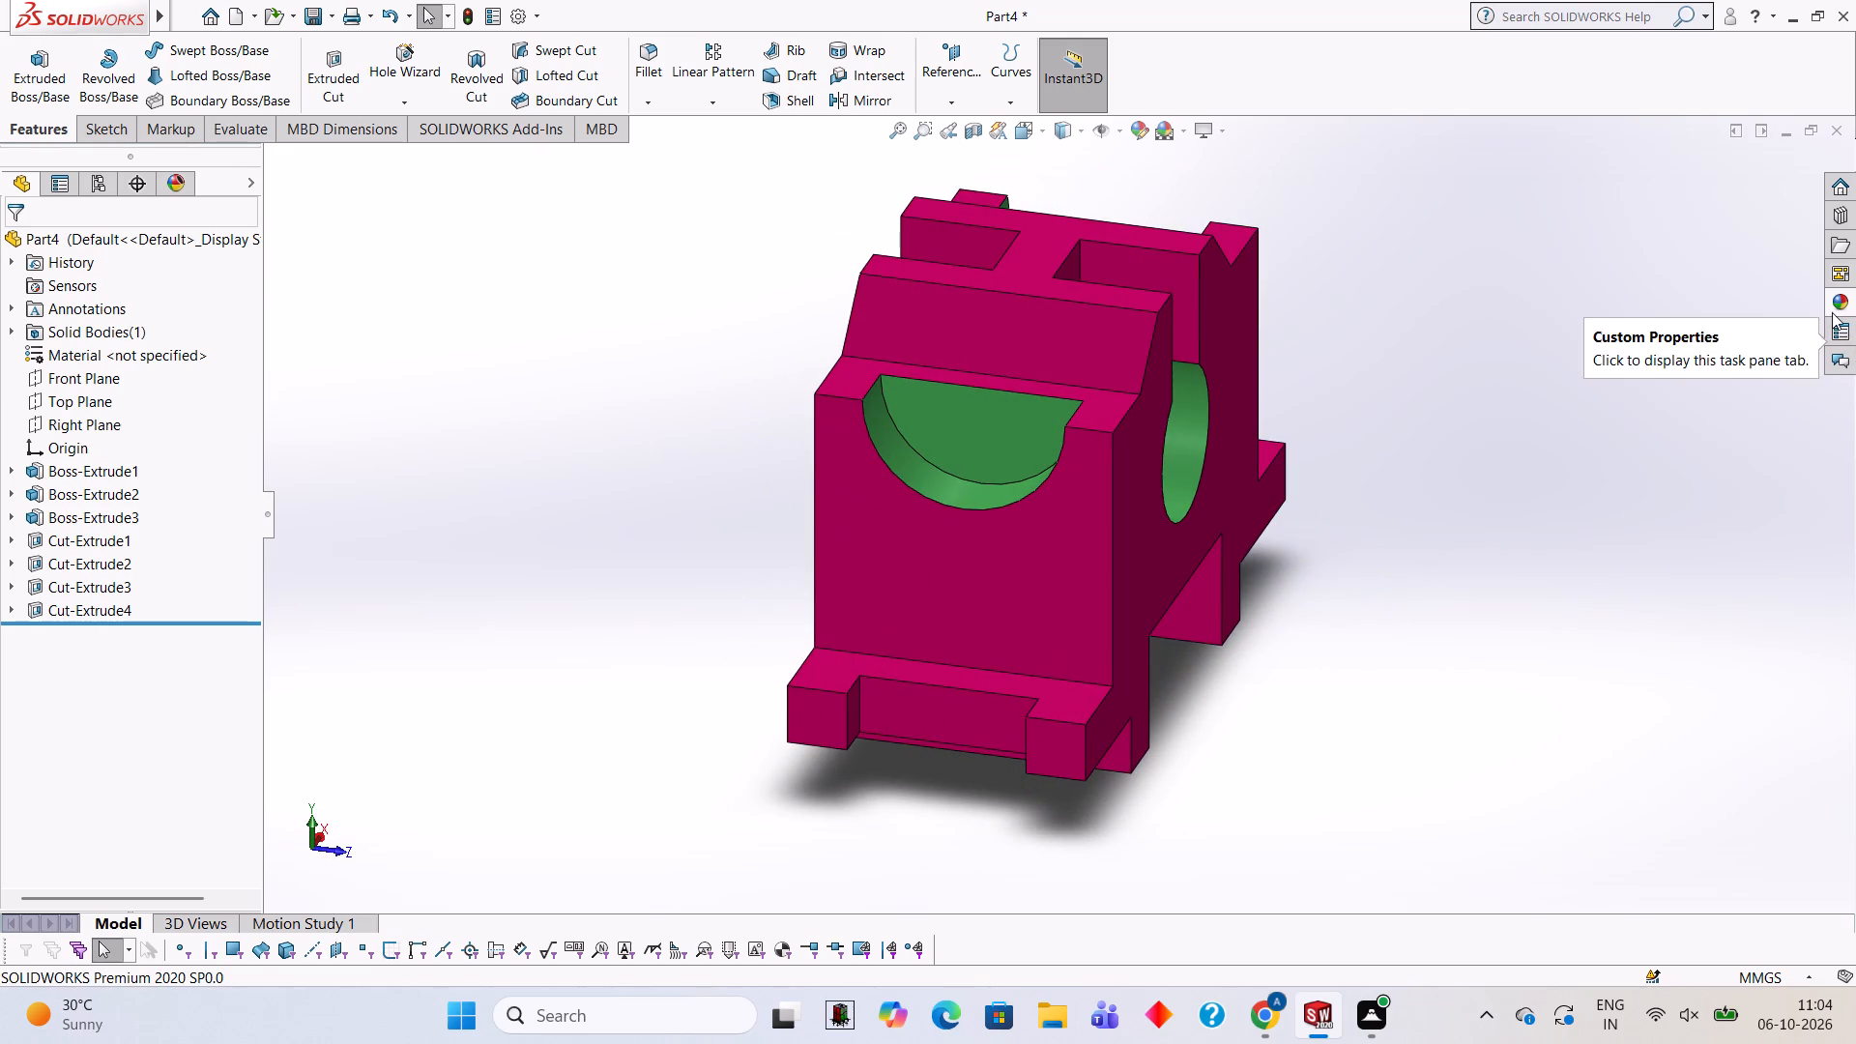
pyautogui.click(1832, 312)
pyautogui.moveTo(1647, 714); pyautogui.dragTo(955, 554)
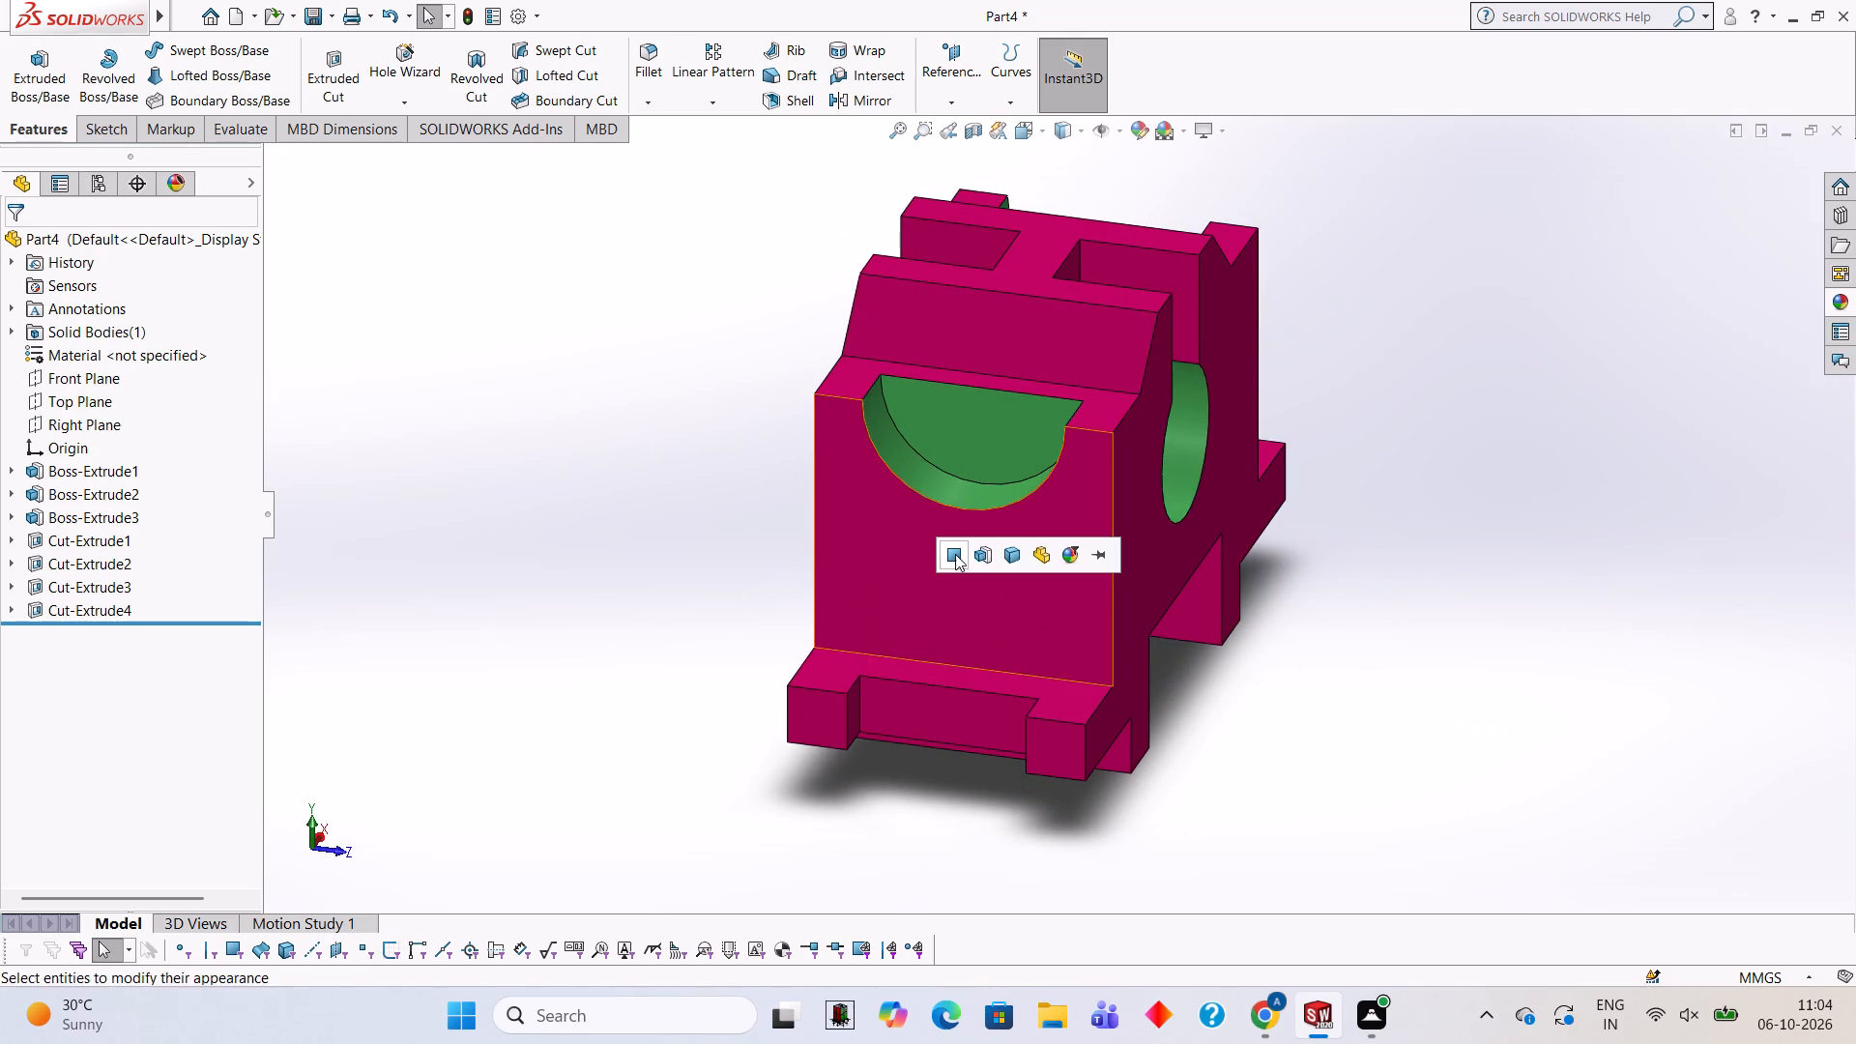
pyautogui.click(955, 554)
# Apply the Orange appearance from the Solid colours to both large stepped side faces containing the bore openings.
pyautogui.scroll(1, 1370, 491)
pyautogui.moveTo(1336, 468); pyautogui.dragTo(1227, 479, button='middle')
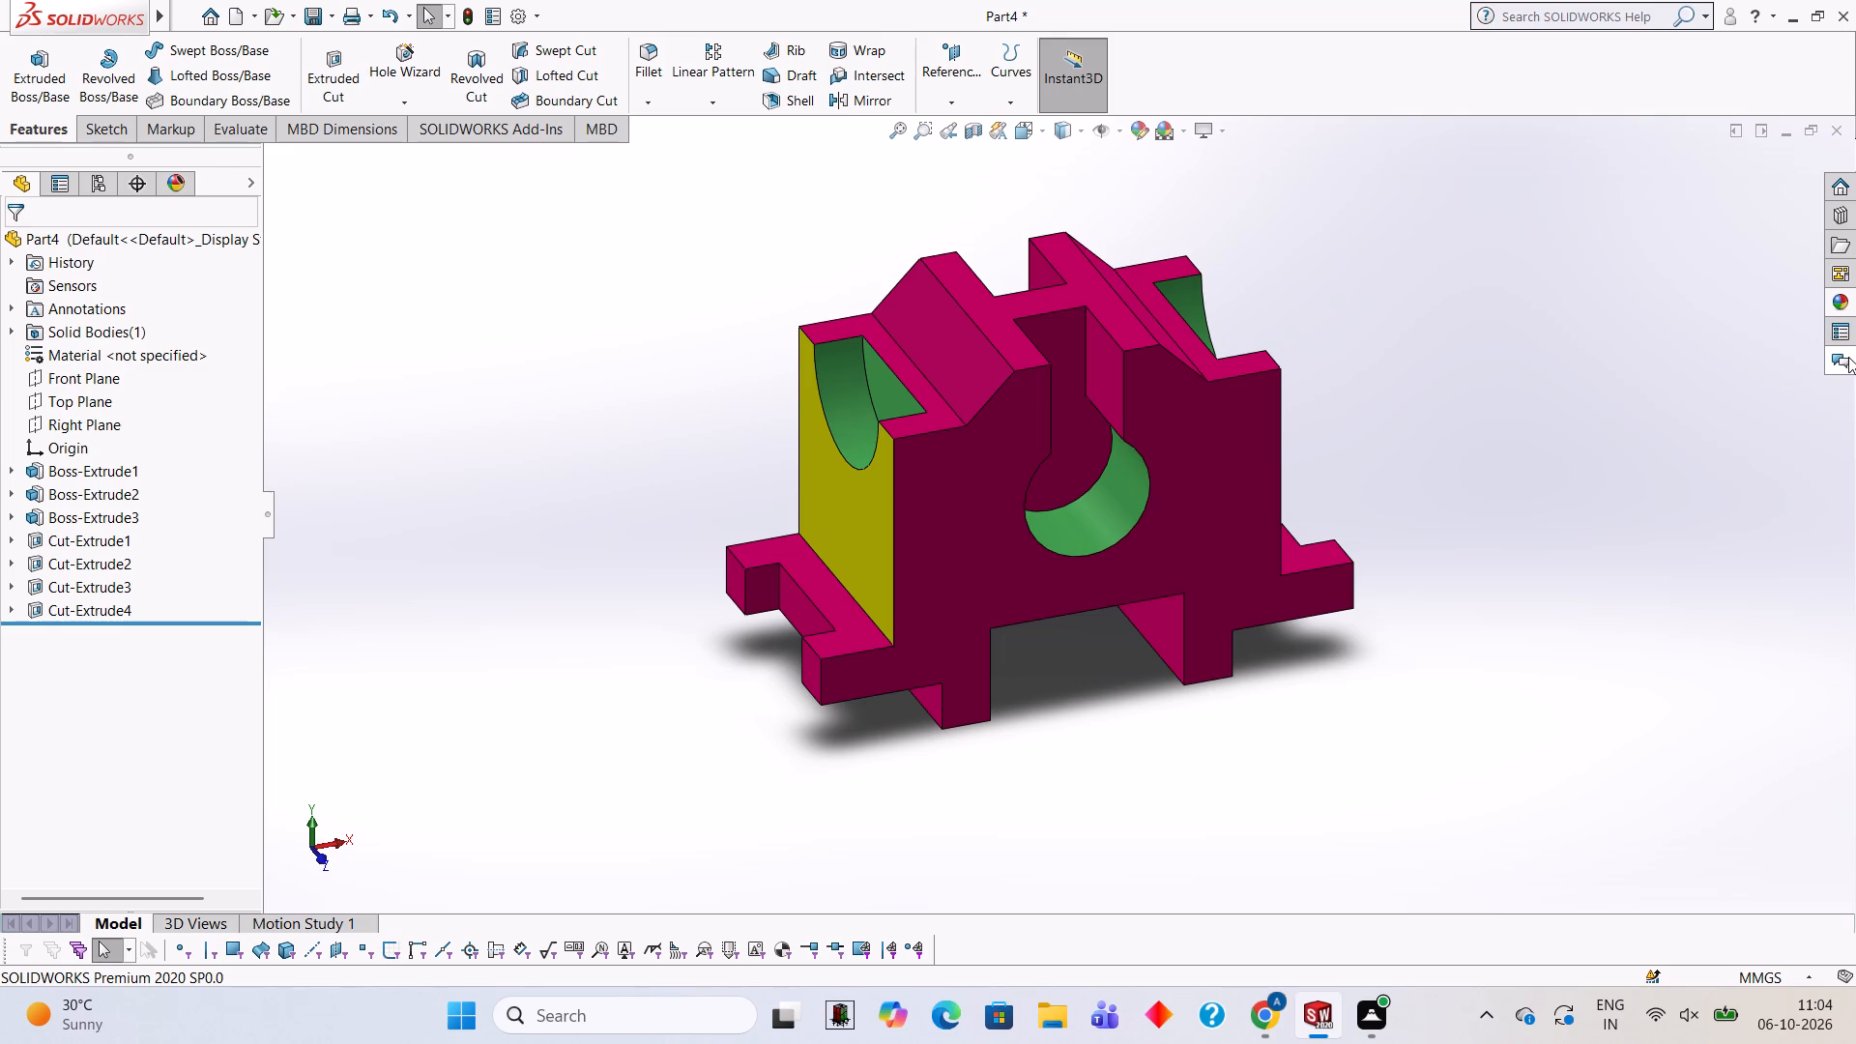
pyautogui.click(1855, 304)
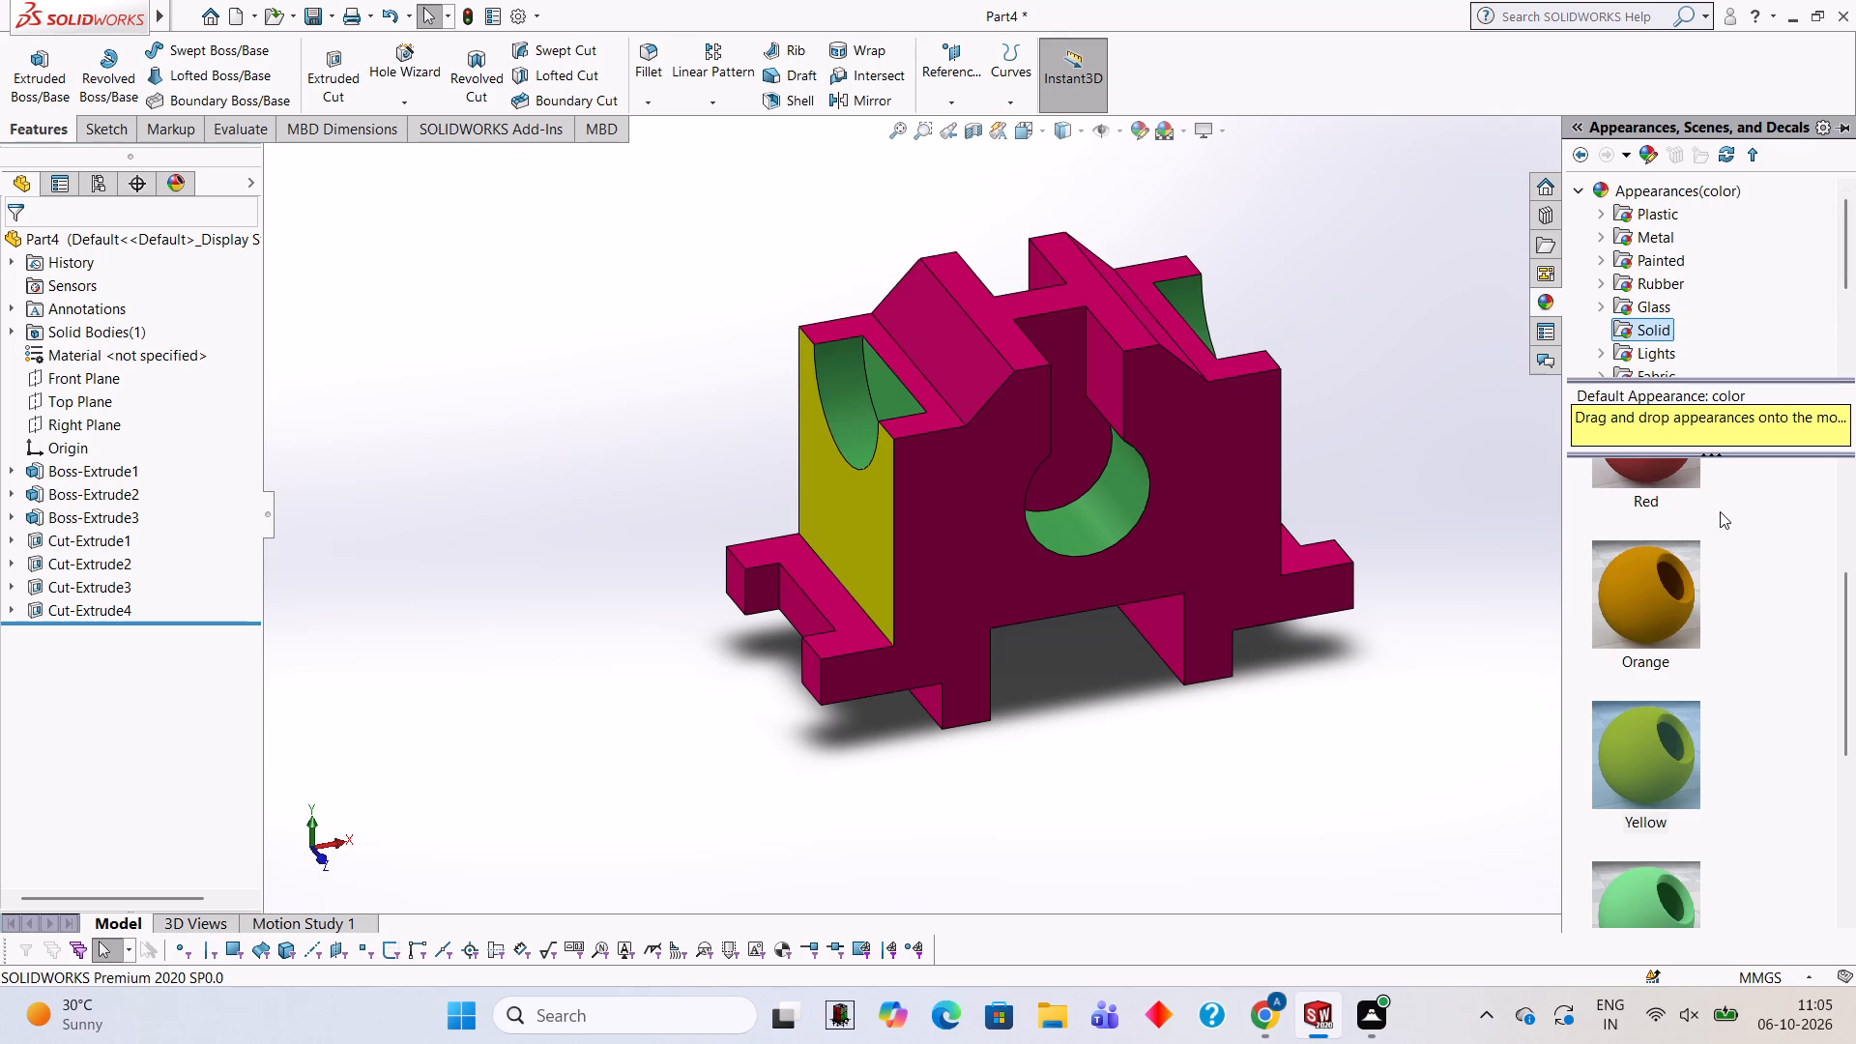
pyautogui.moveTo(1663, 592); pyautogui.dragTo(1596, 630)
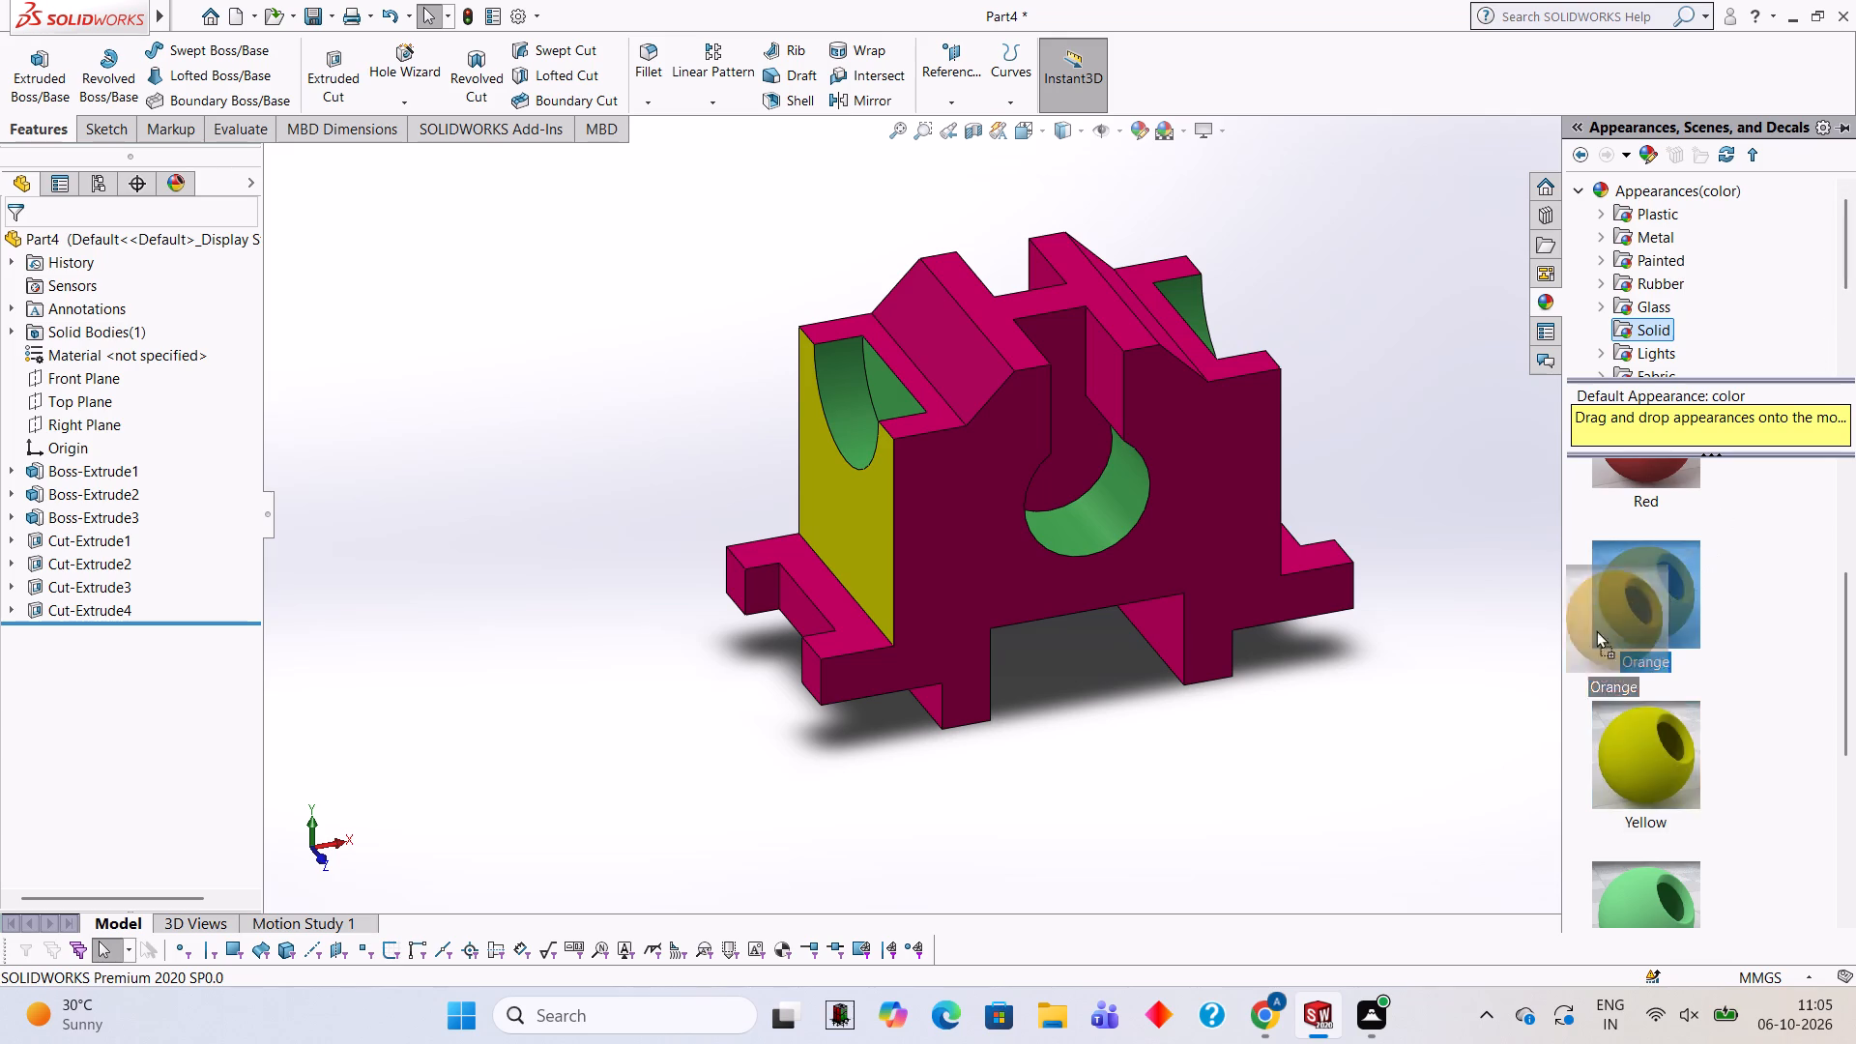
pyautogui.moveTo(1596, 630); pyautogui.dragTo(1226, 421)
pyautogui.click(1228, 421)
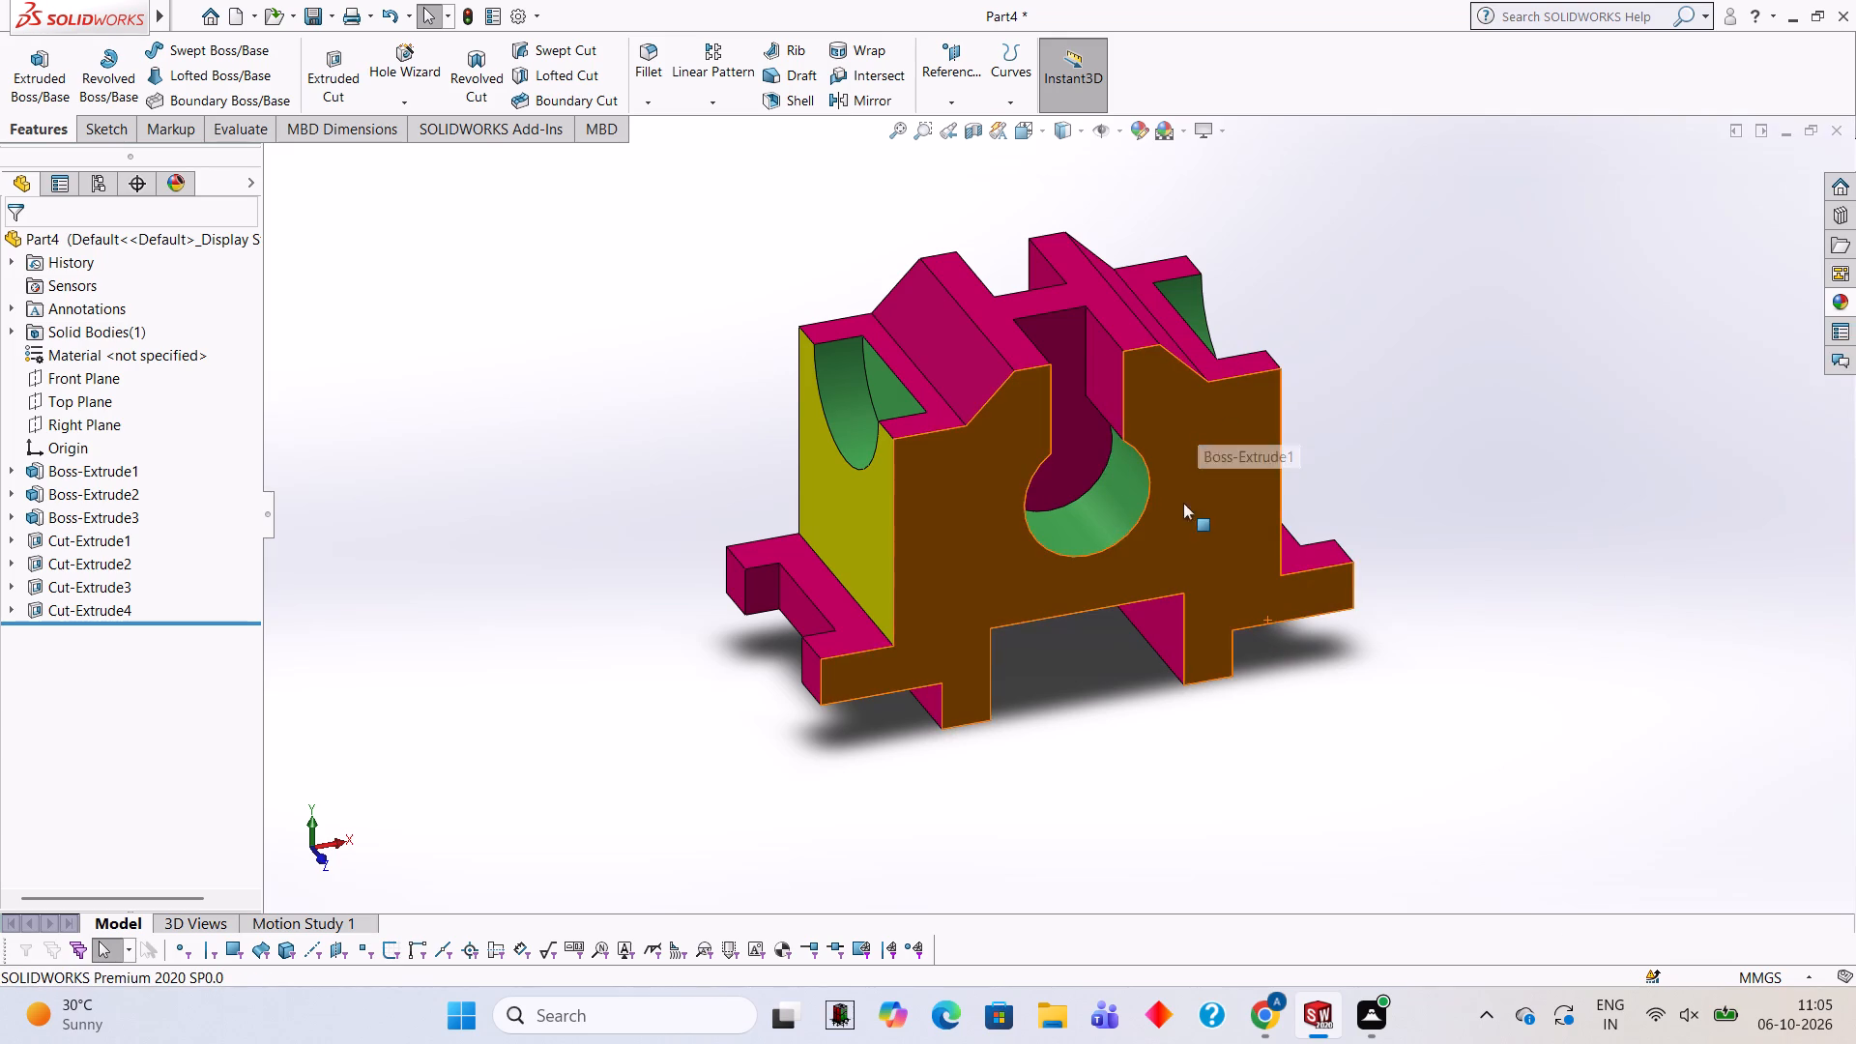
pyautogui.moveTo(1208, 526); pyautogui.dragTo(1582, 543, button='middle')
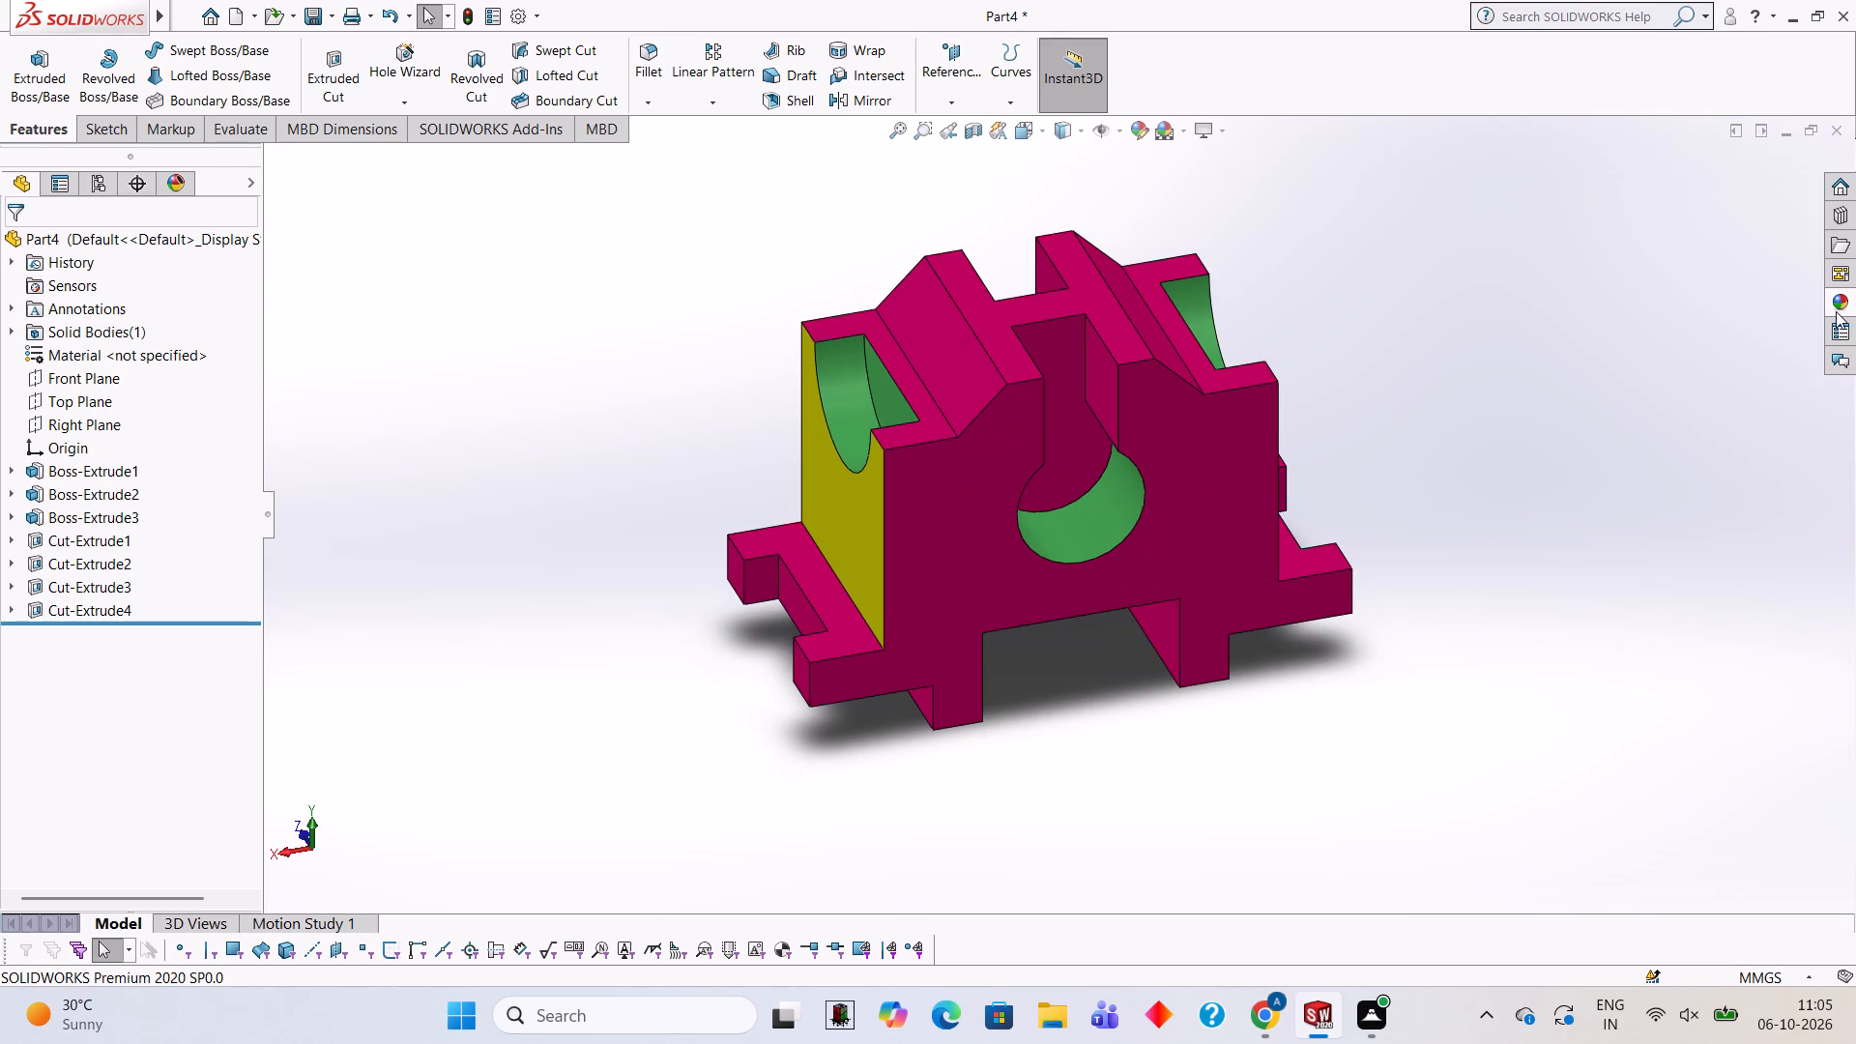
pyautogui.click(1836, 311)
pyautogui.moveTo(1664, 580); pyautogui.dragTo(1261, 505)
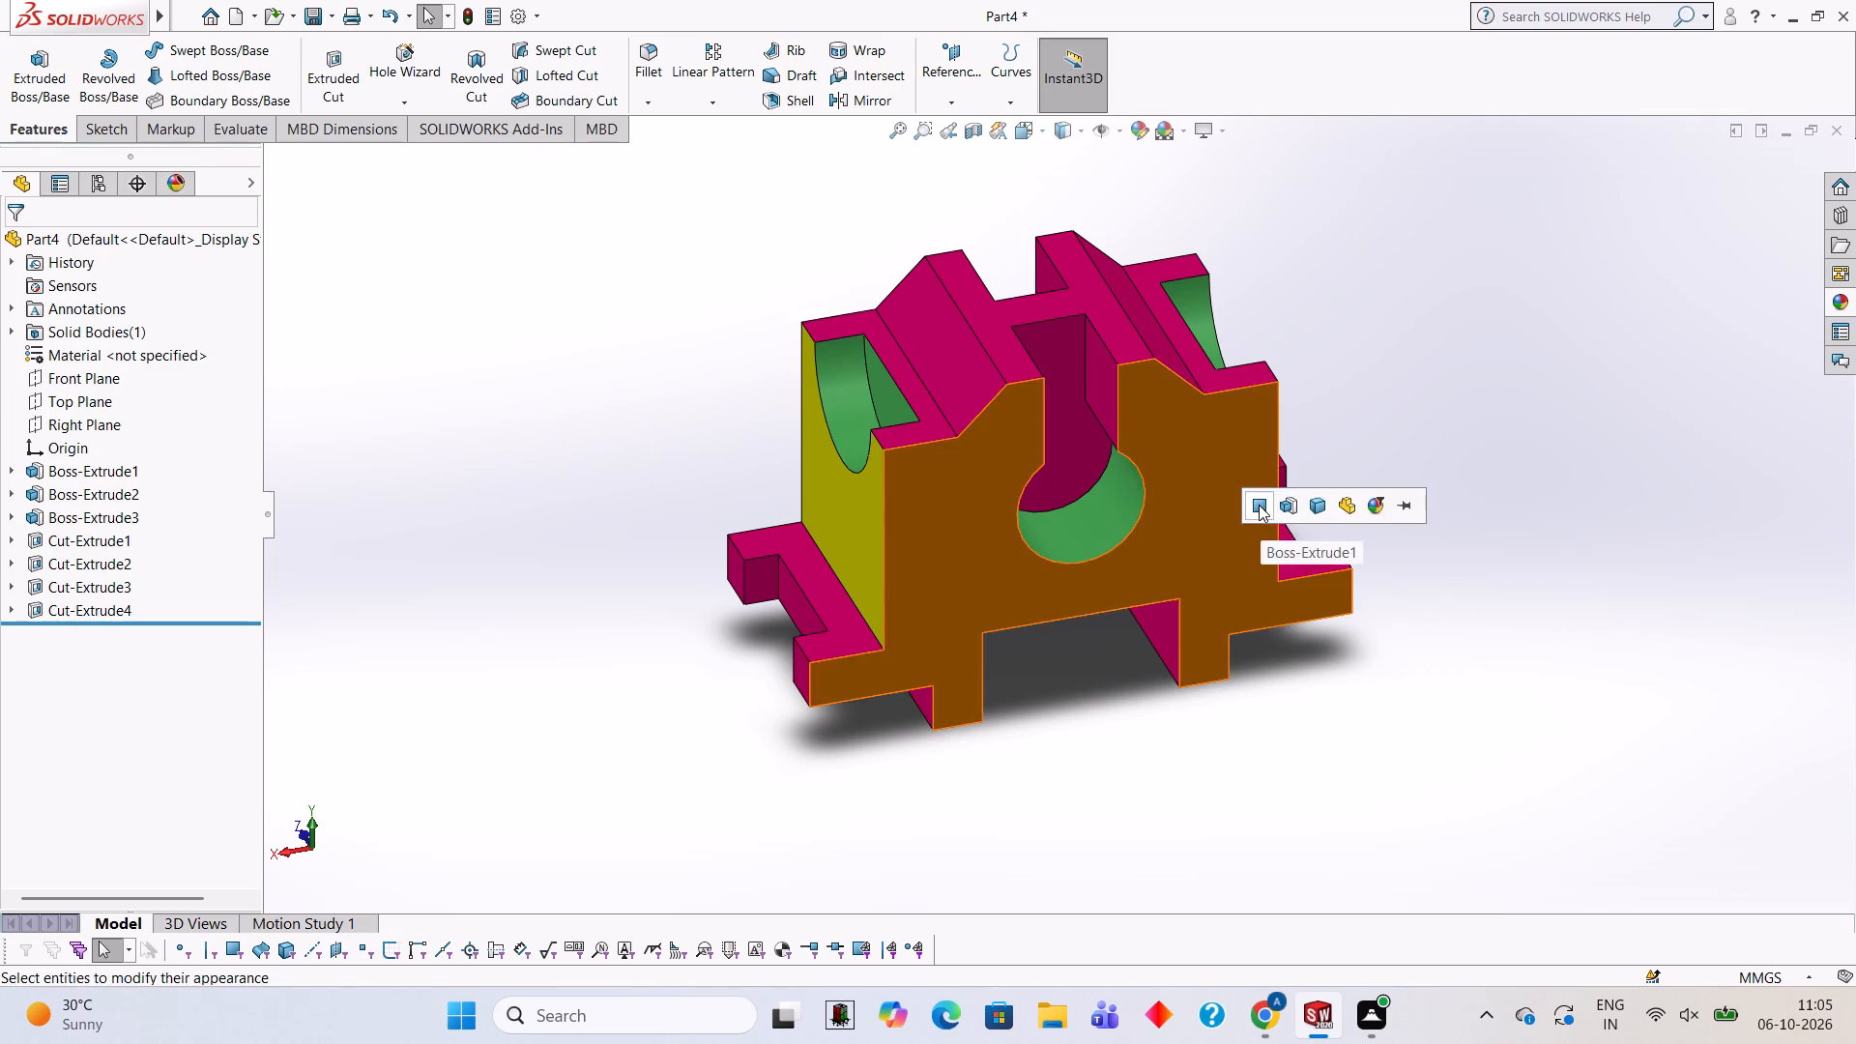
pyautogui.click(1259, 505)
# Examine the coloured part from several angles to check its faces.
pyautogui.scroll(1, 1265, 539)
pyautogui.moveTo(1290, 560); pyautogui.dragTo(1398, 579, button='middle')
pyautogui.moveTo(1201, 528); pyautogui.dragTo(1242, 539, button='middle')
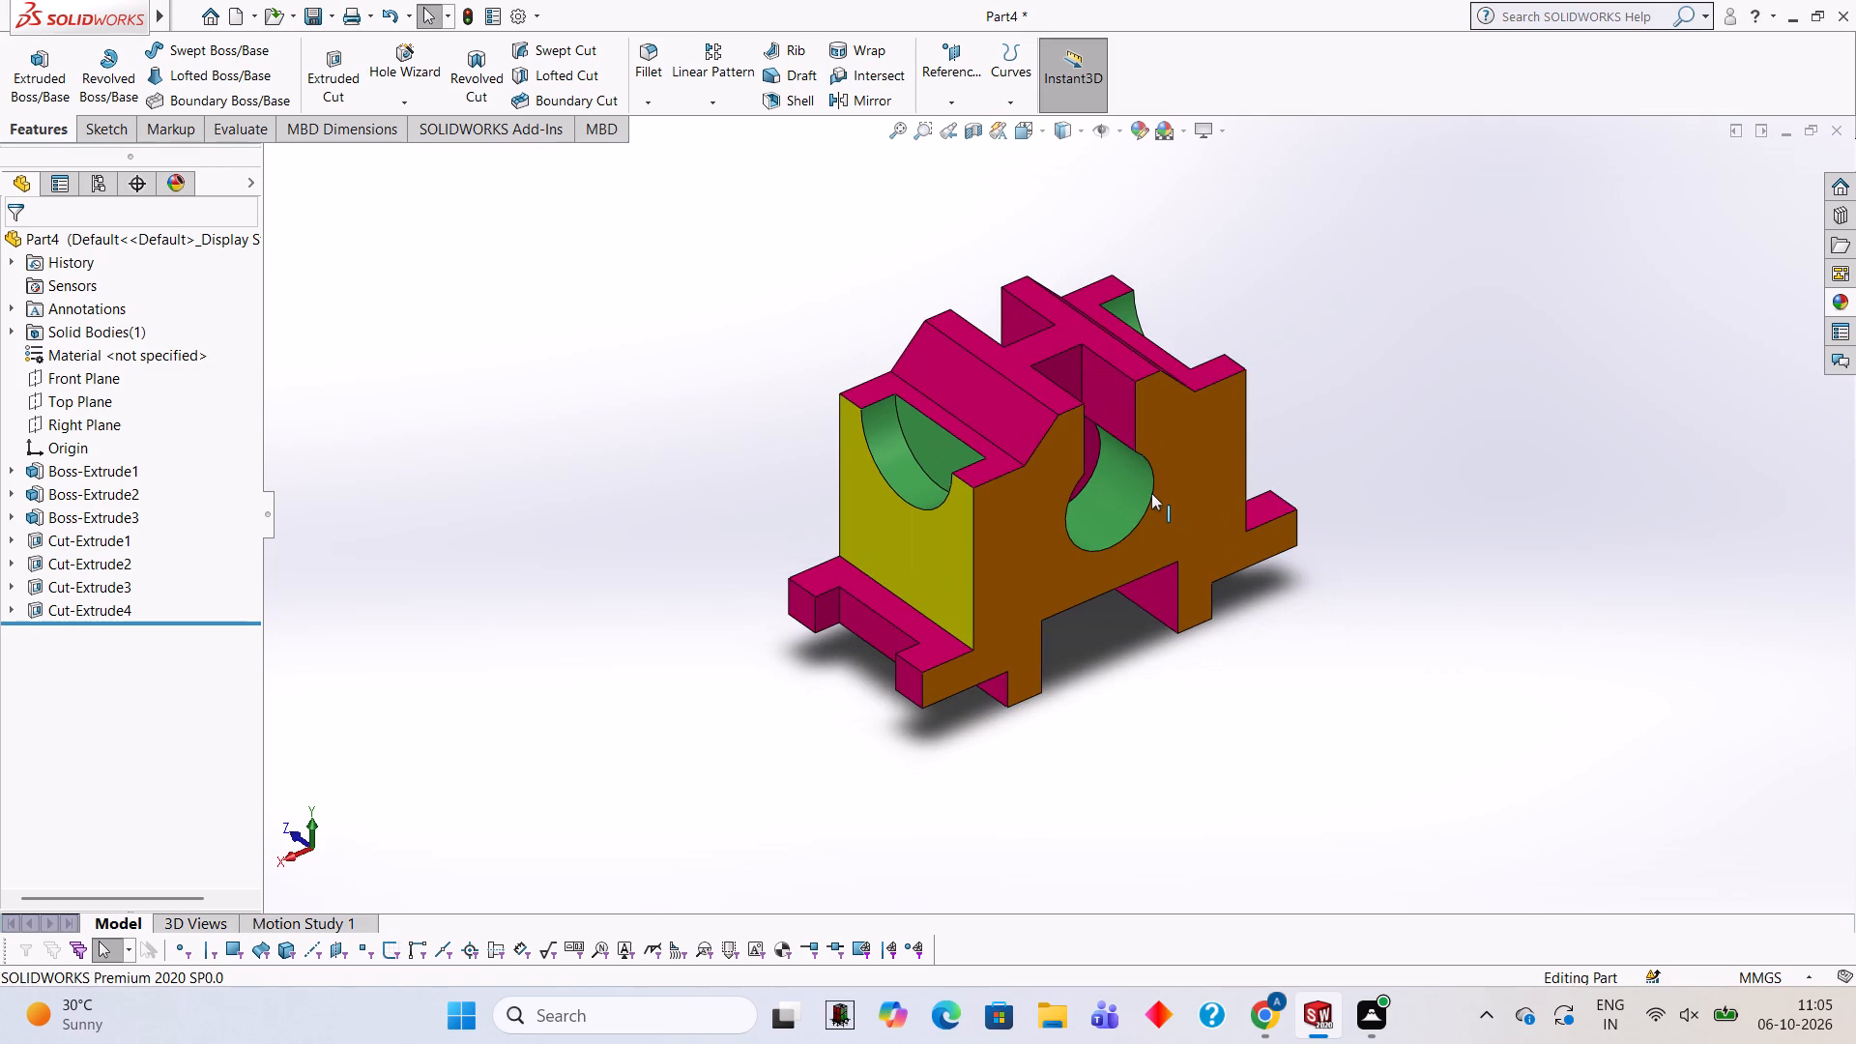
pyautogui.scroll(1, 1097, 422)
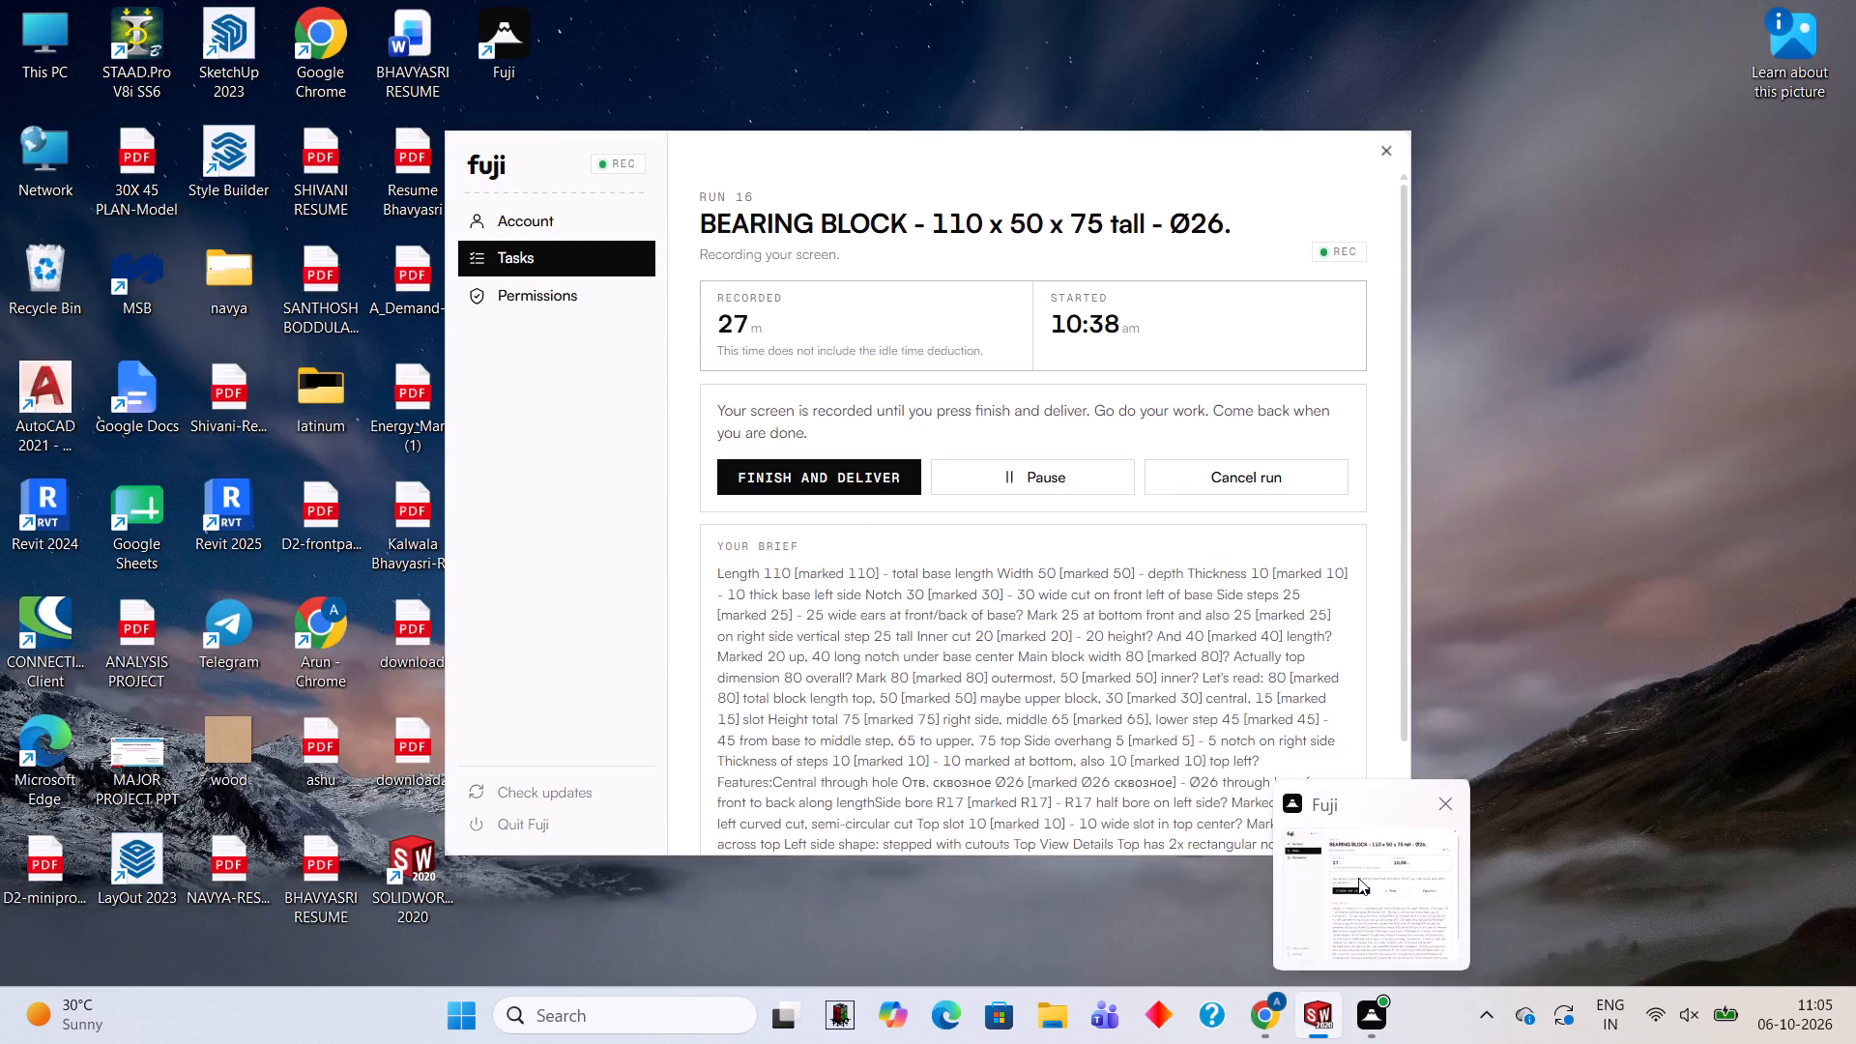
pyautogui.middleClick(1288, 348)
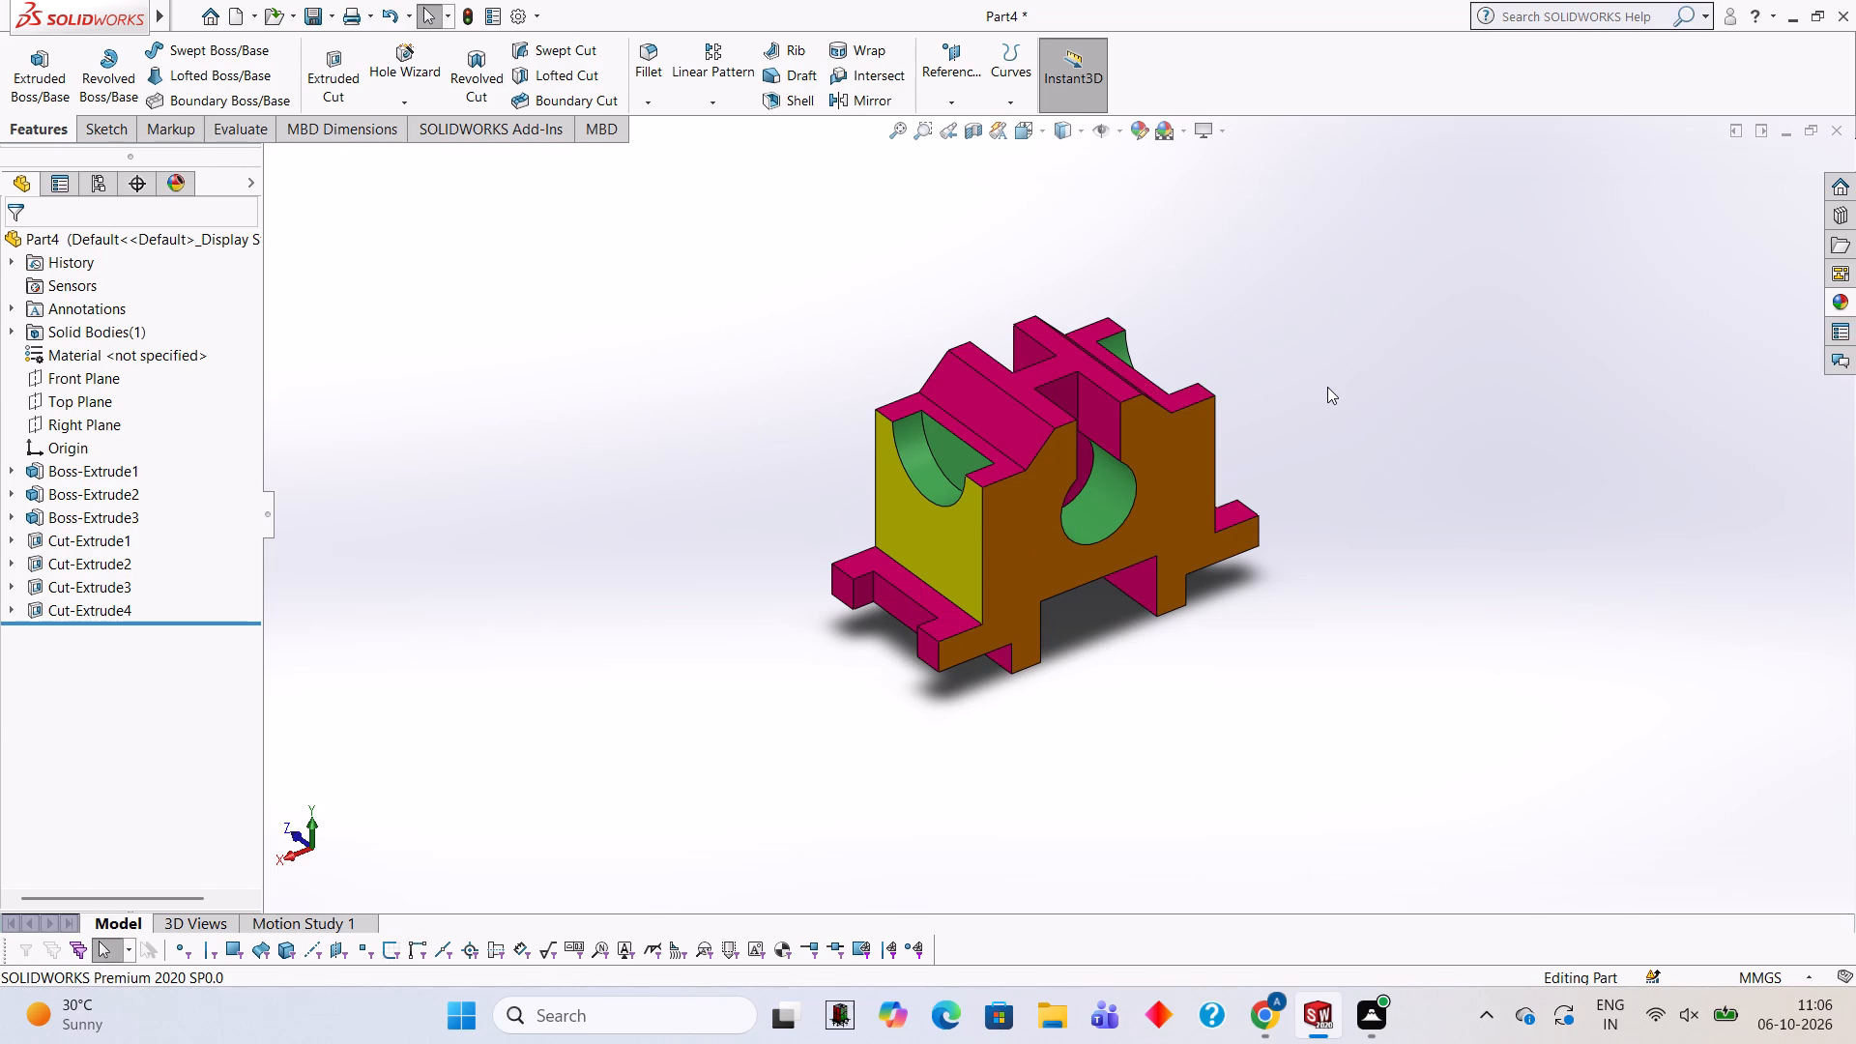
pyautogui.scroll(-1, 1377, 320)
pyautogui.moveTo(1279, 474); pyautogui.dragTo(925, 372, button='middle')
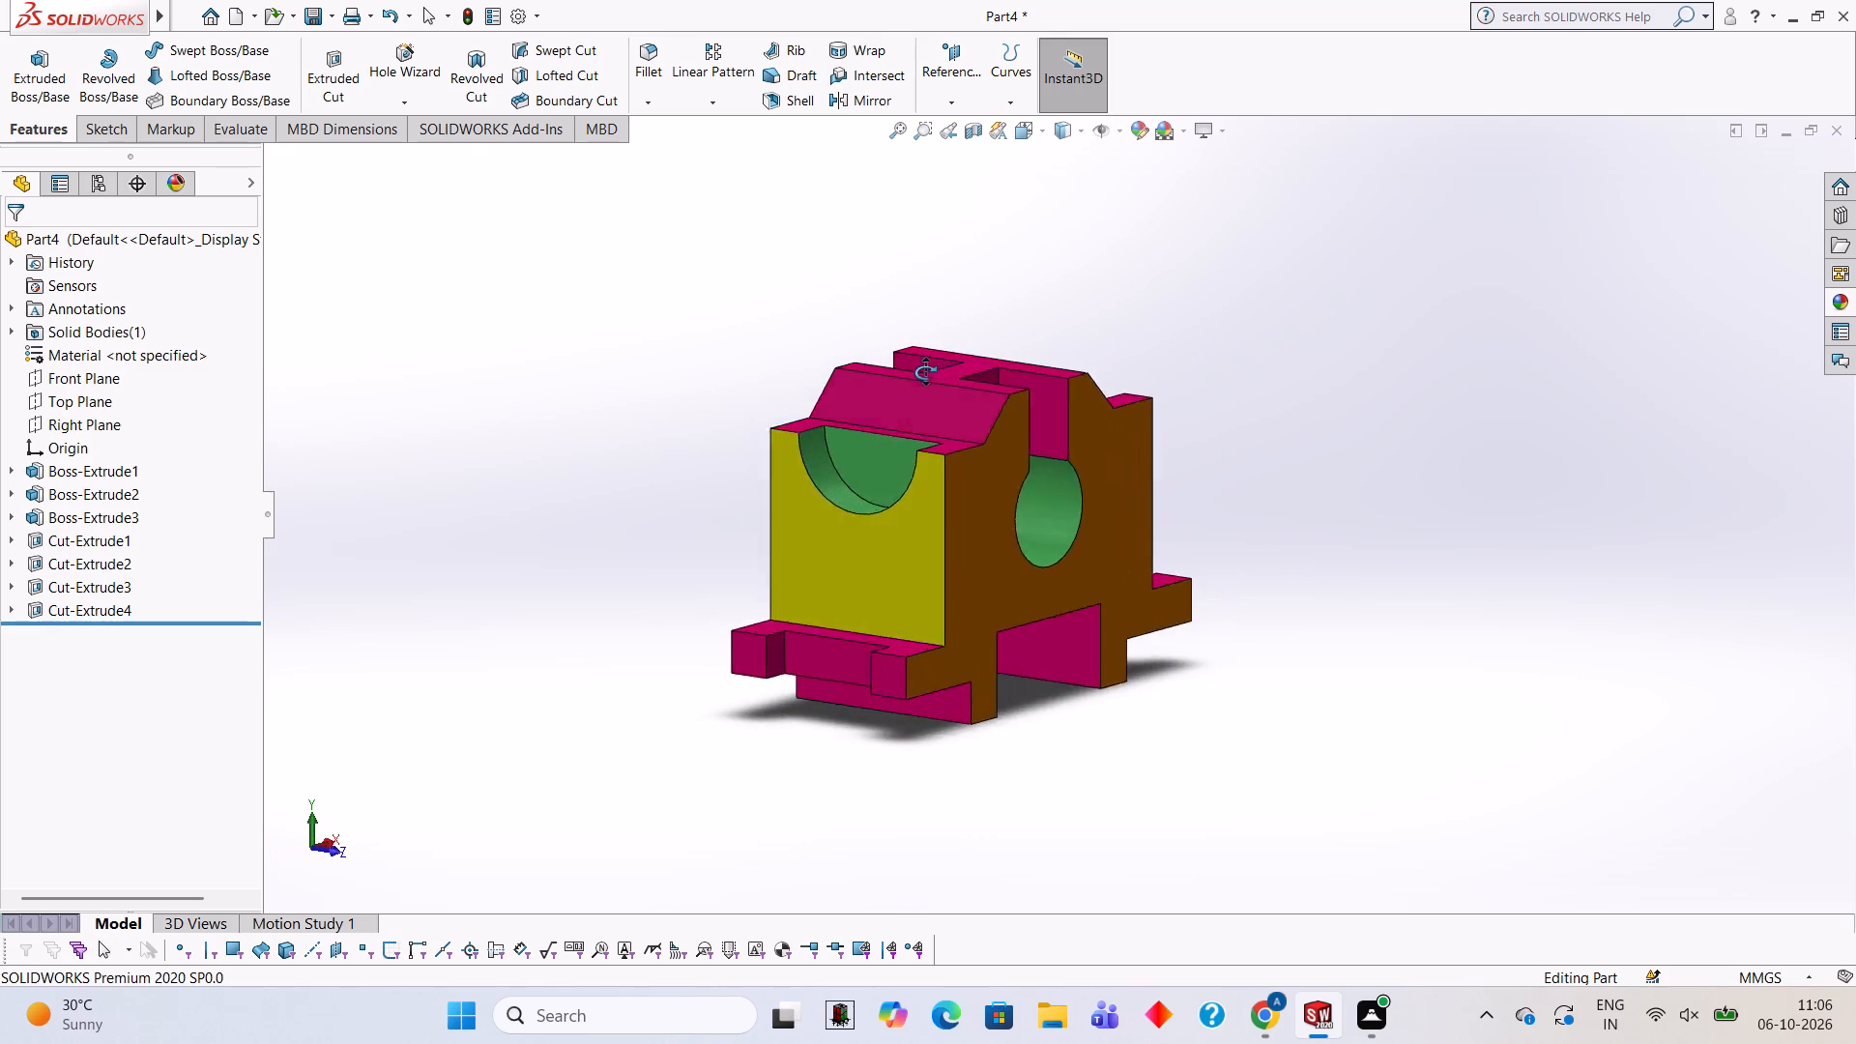
pyautogui.moveTo(925, 372); pyautogui.dragTo(1069, 390, button='middle')
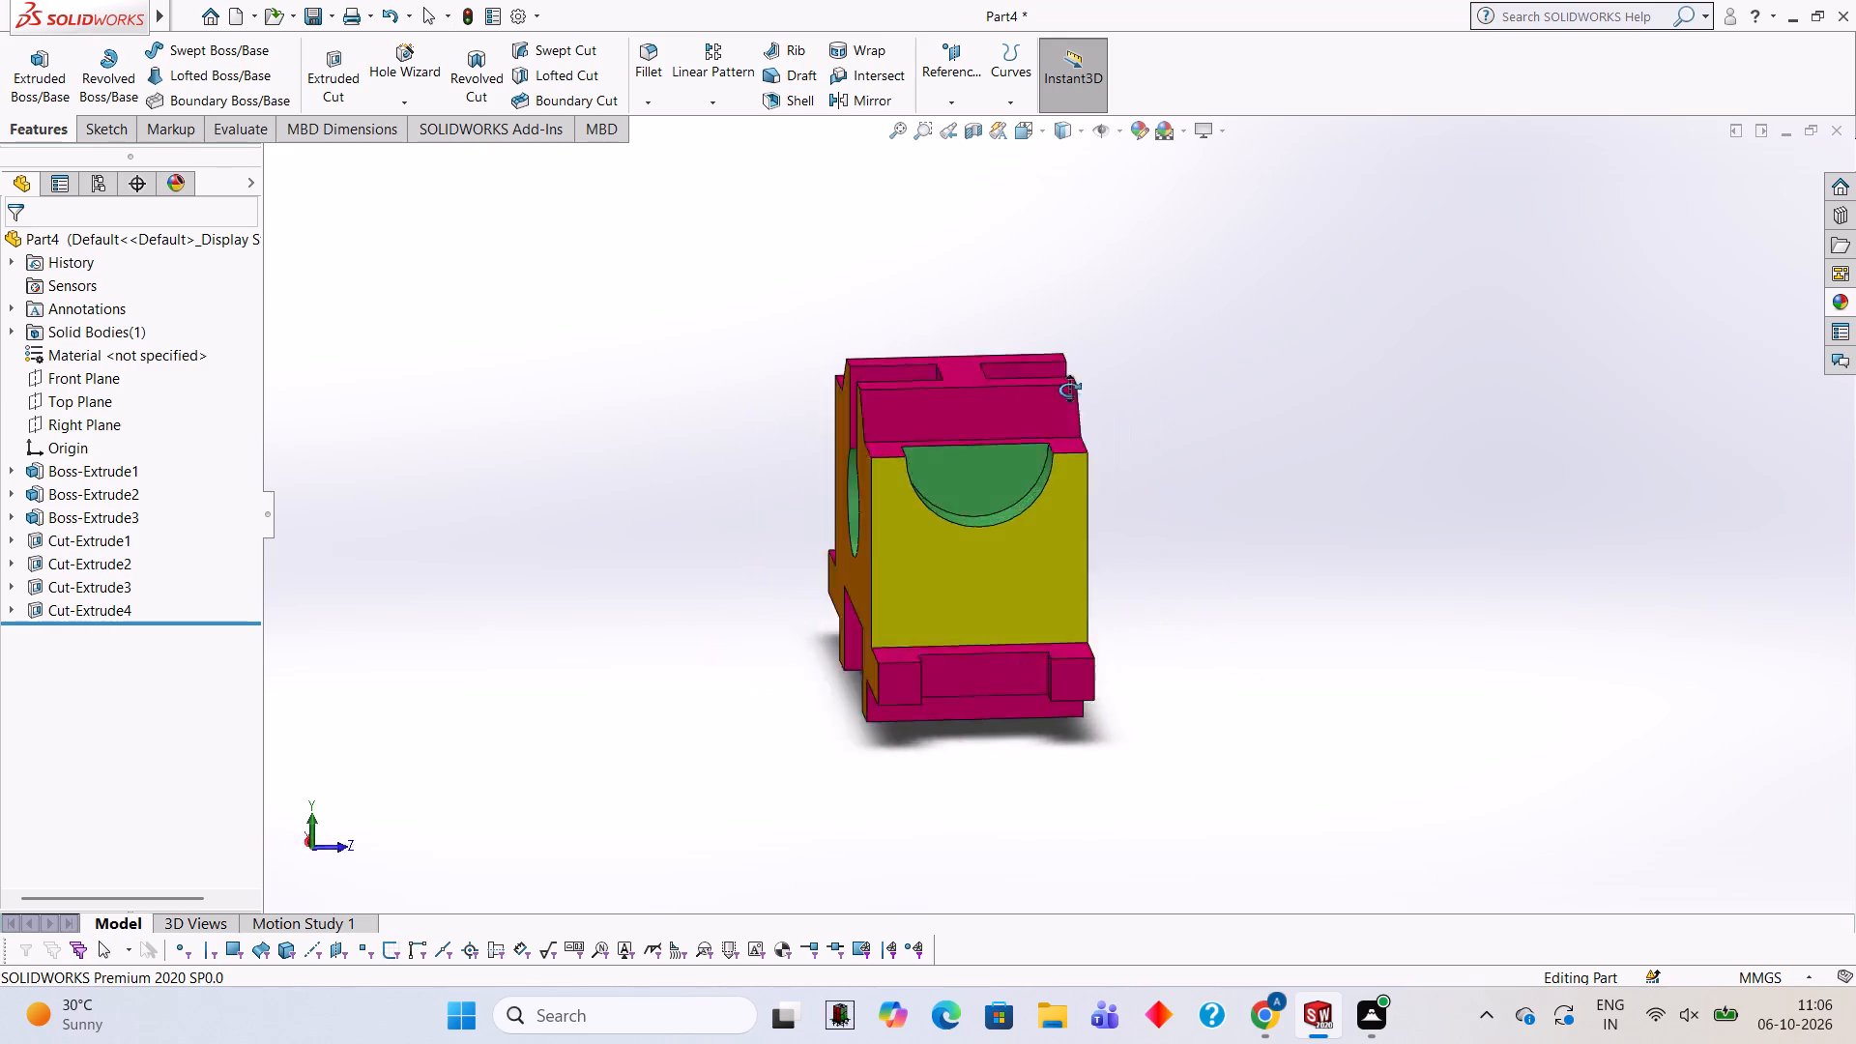
# Examine the coloured bearing block from an angled view showing its orange side face, yellow end face and green bore.
pyautogui.moveTo(1069, 390); pyautogui.dragTo(1256, 399, button='middle')
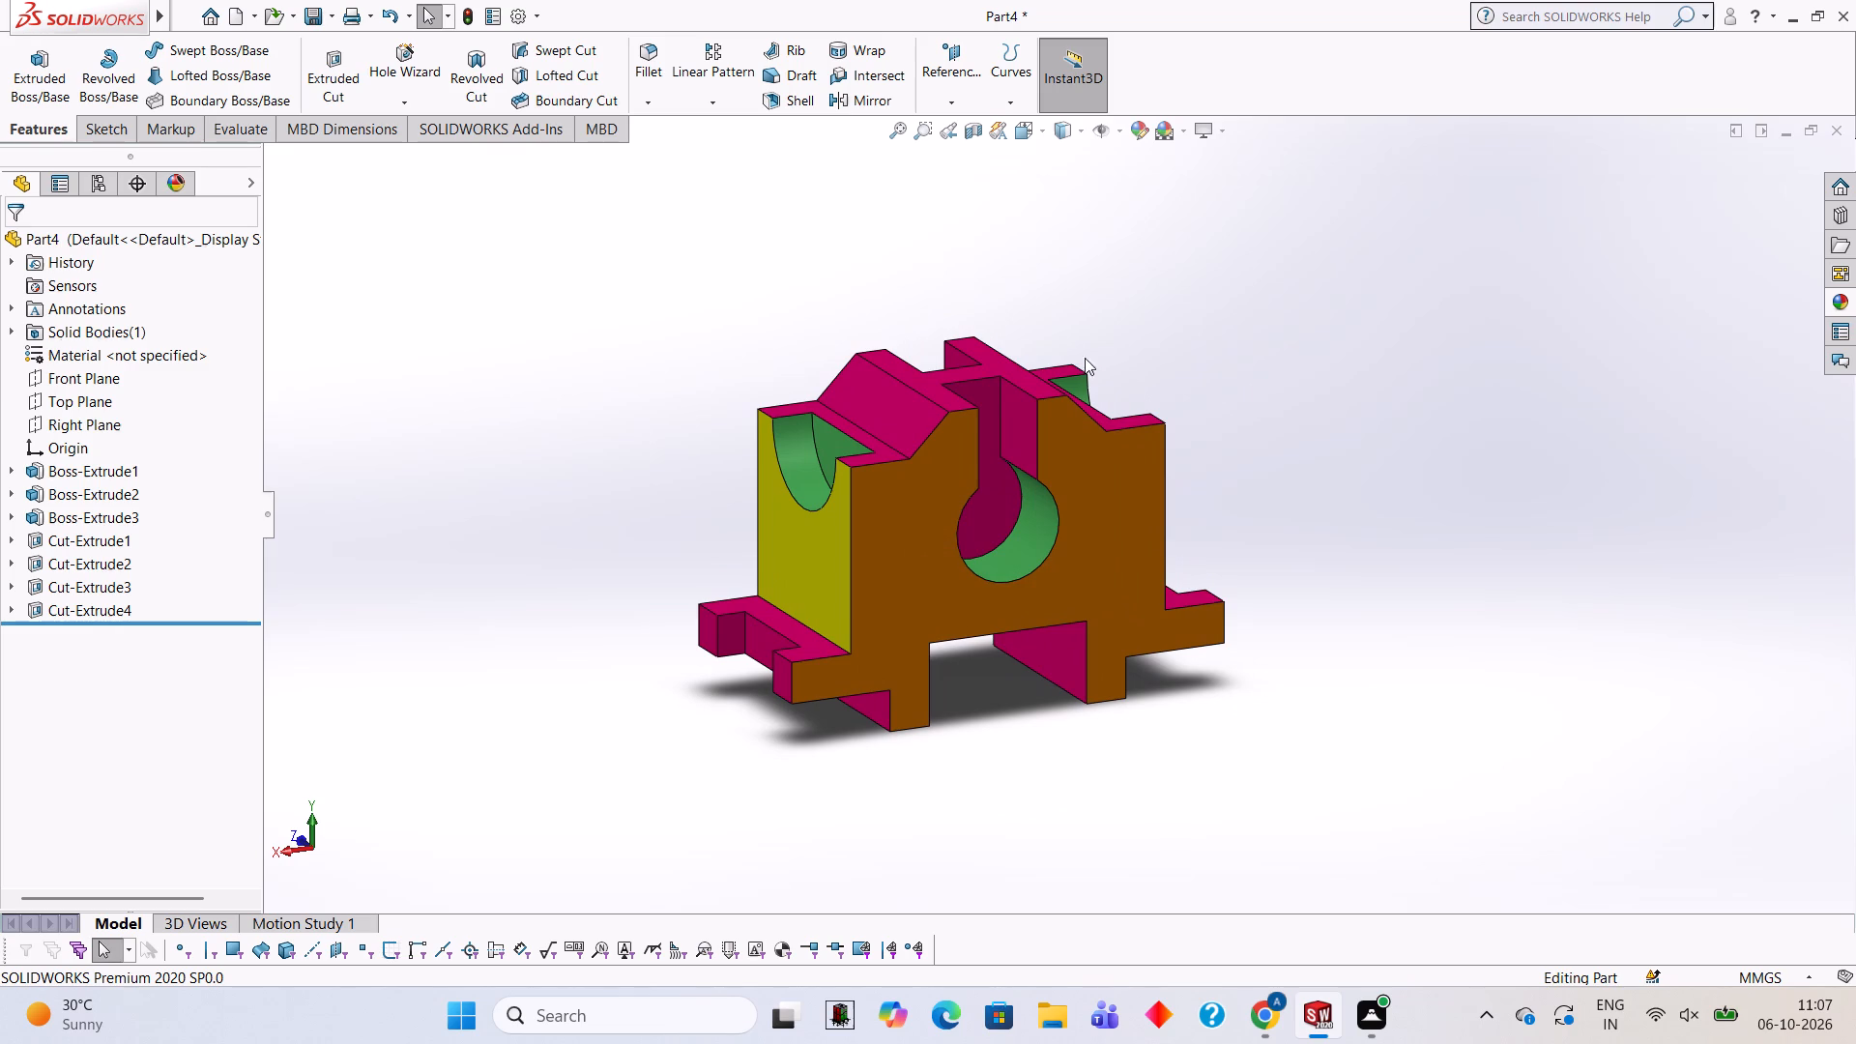
pyautogui.scroll(2, 1039, 451)
pyautogui.scroll(-2, 945, 453)
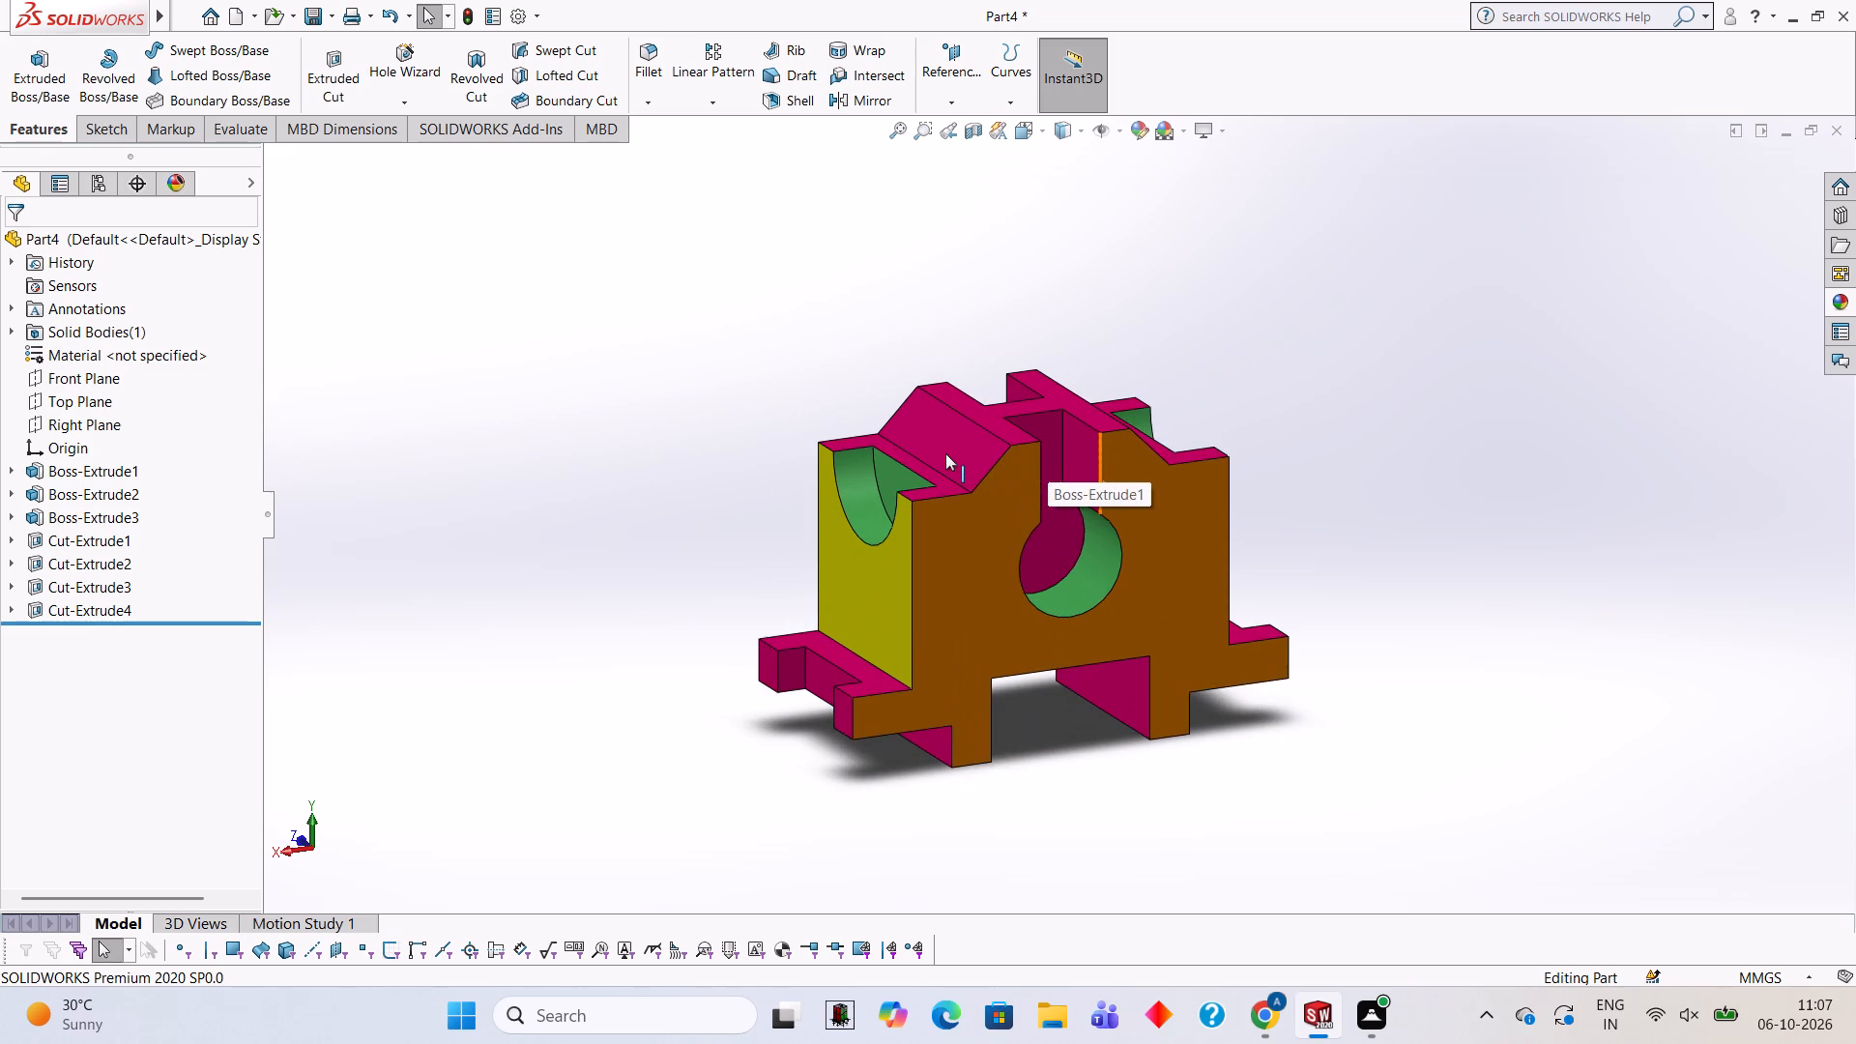
pyautogui.scroll(1, 1031, 604)
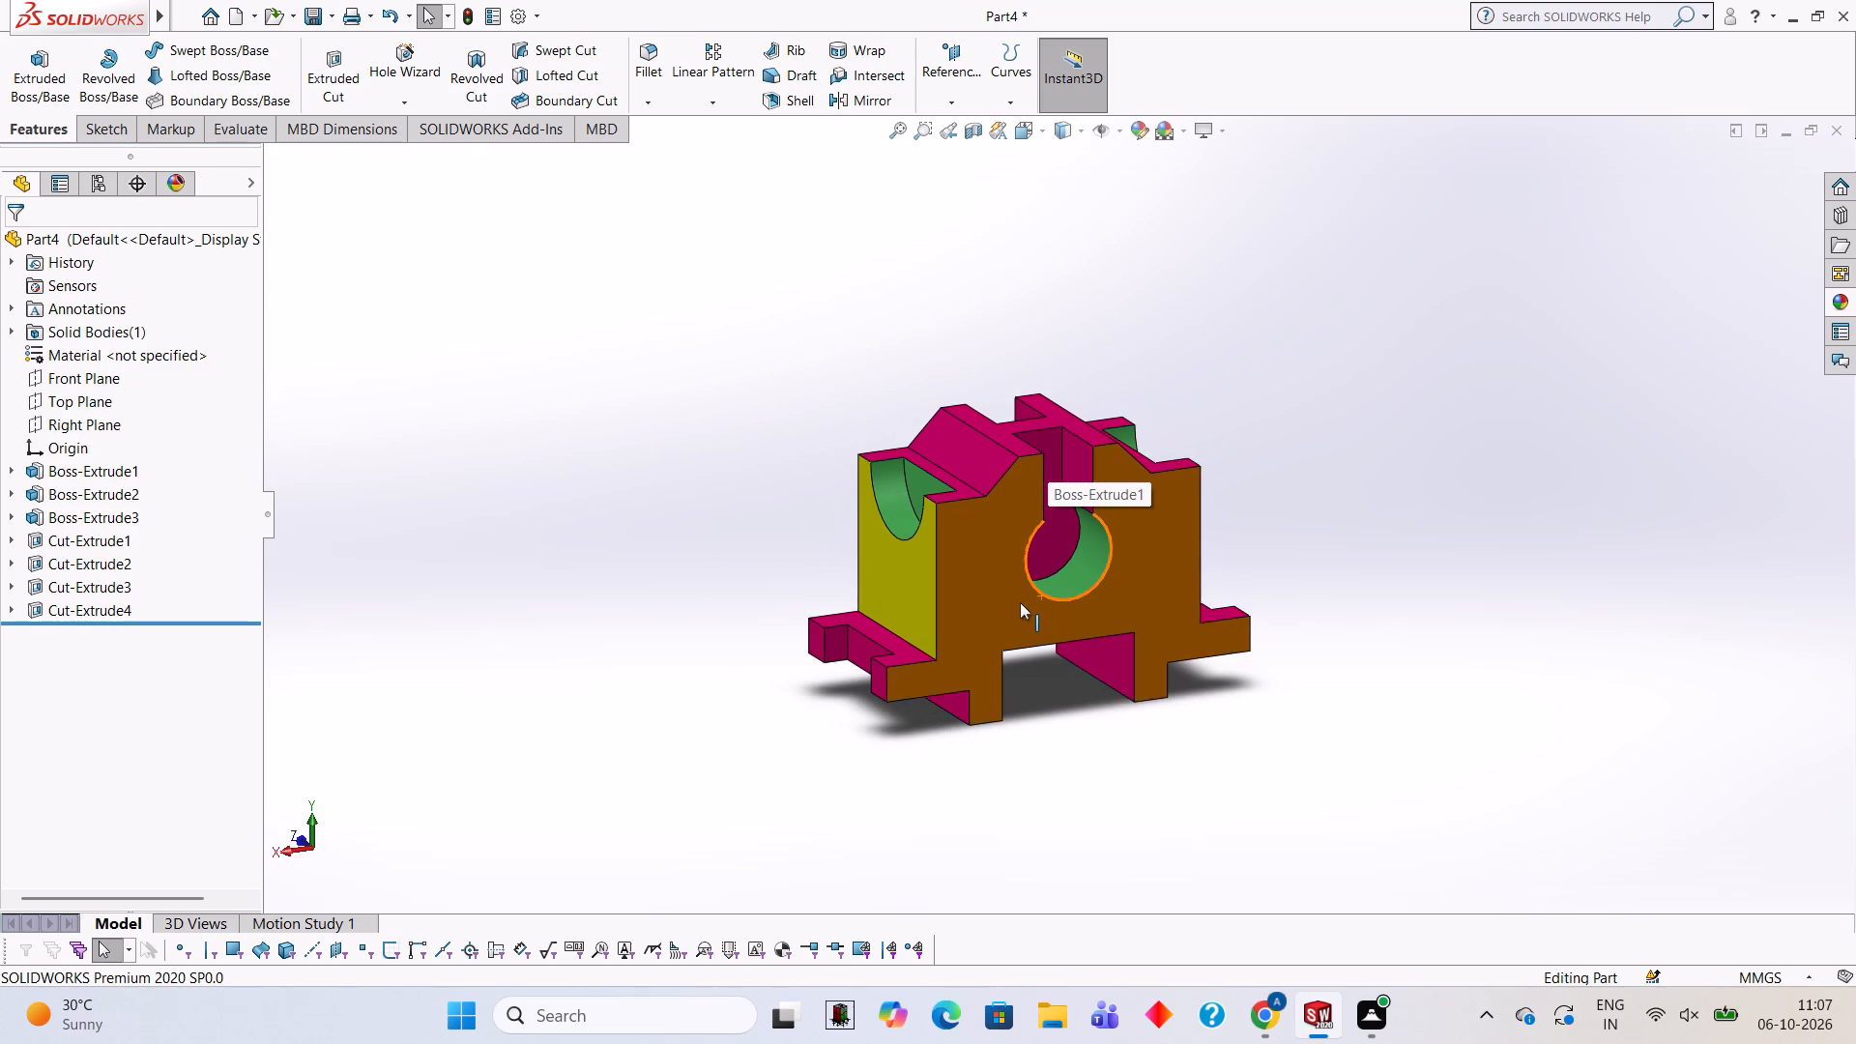
pyautogui.scroll(-1, 998, 577)
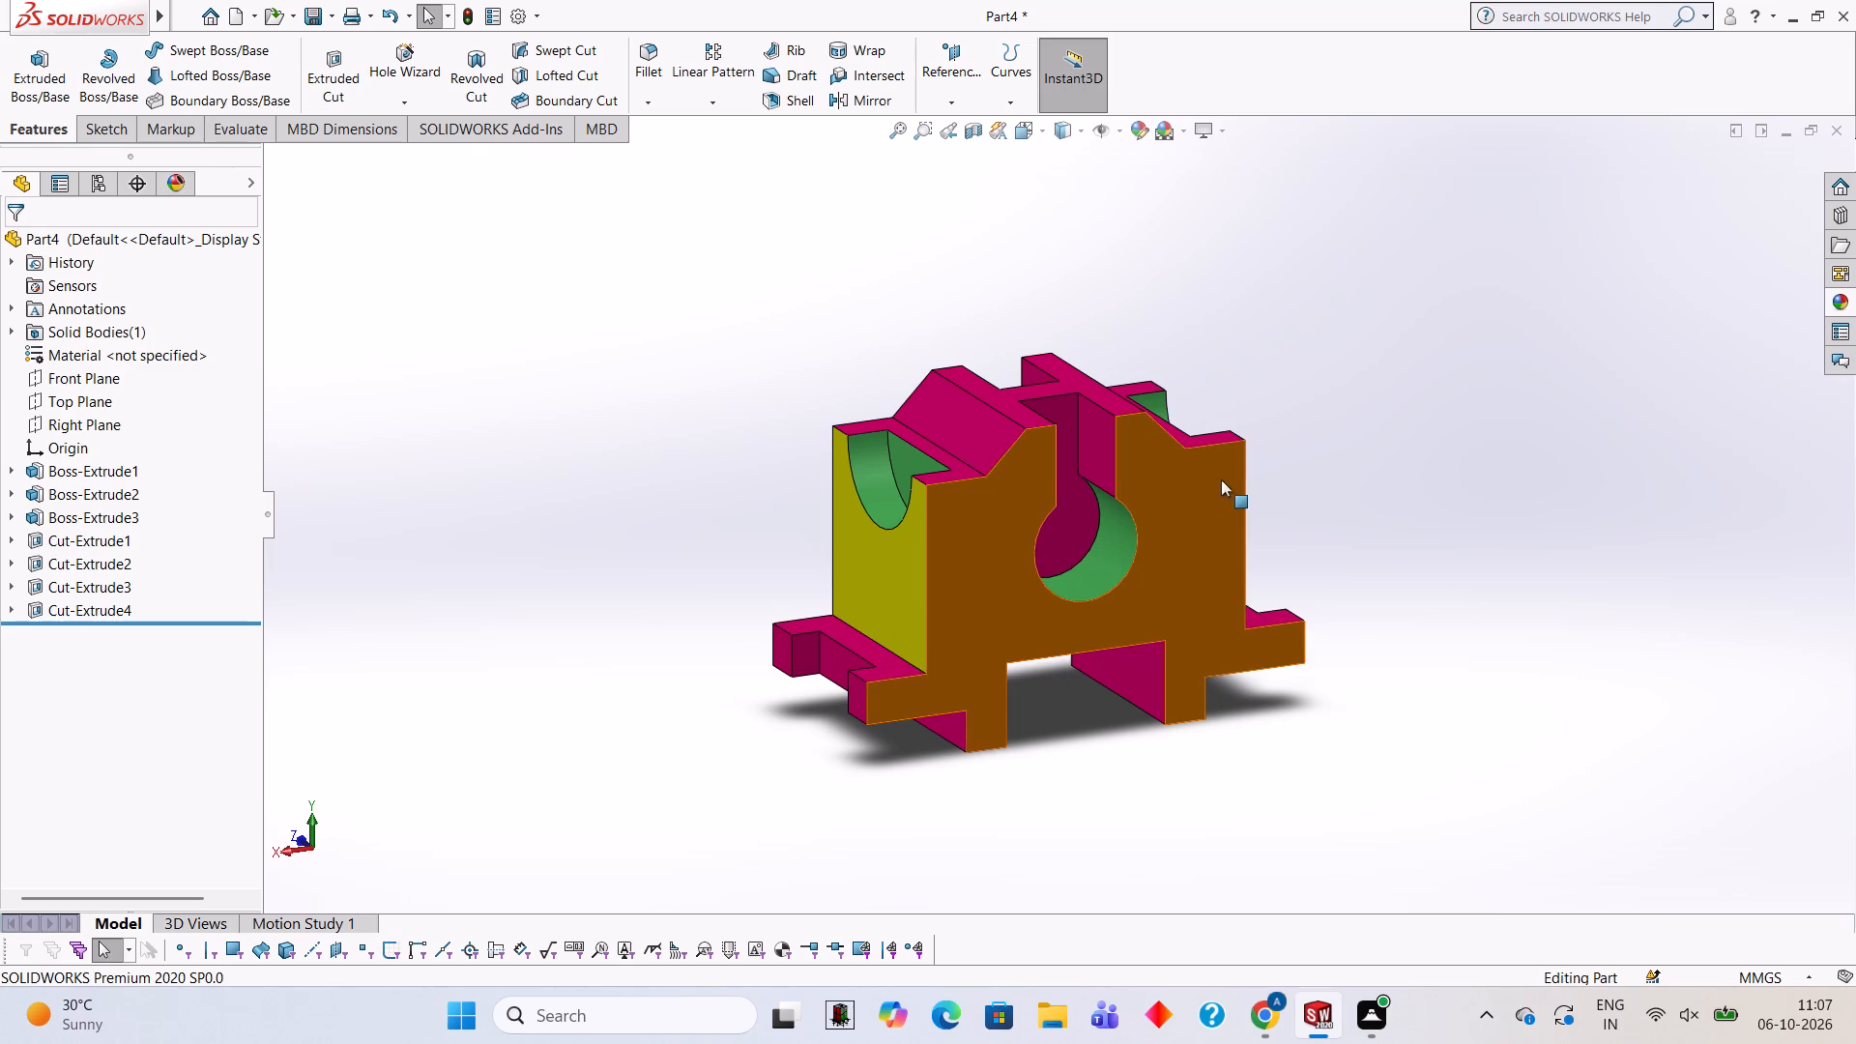
pyautogui.moveTo(1251, 495); pyautogui.dragTo(1268, 504, button='middle')
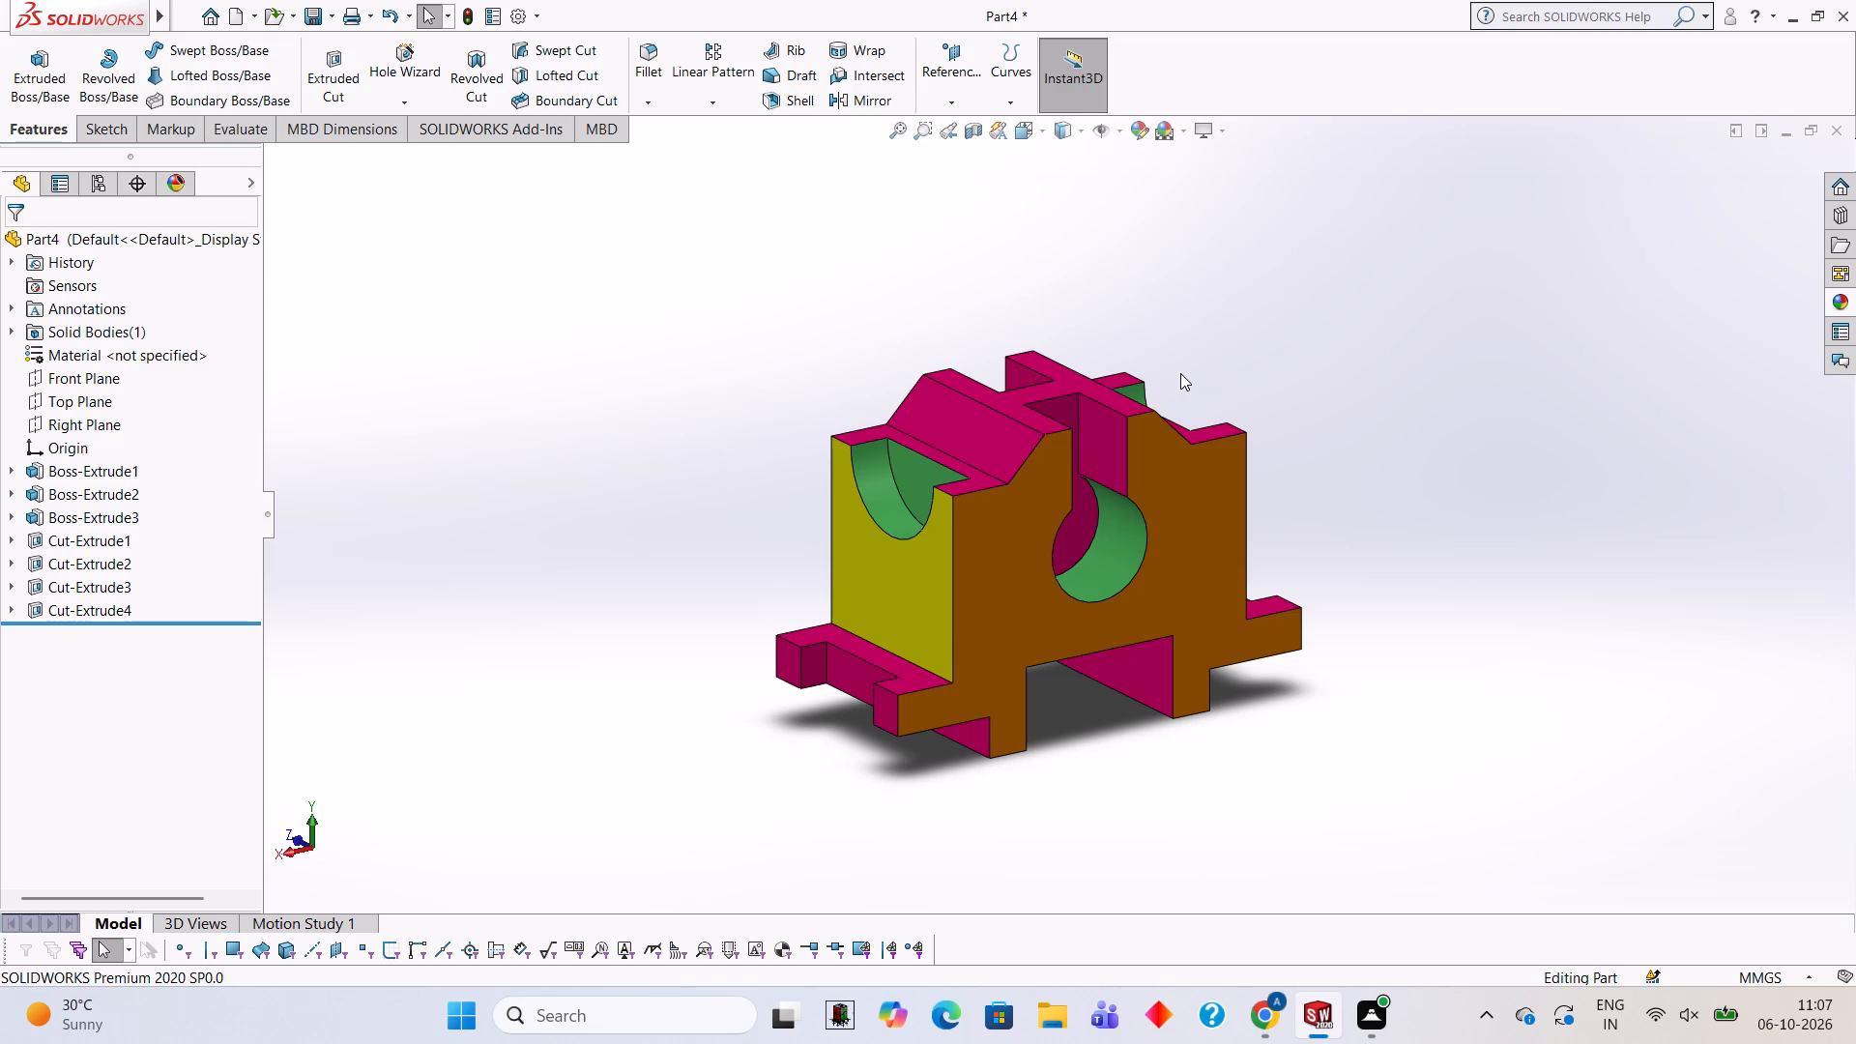
# Save the part in the Documents folder as a SOLIDWORKS part named "Bearing block".
pyautogui.hotkey('ctrl', 's')
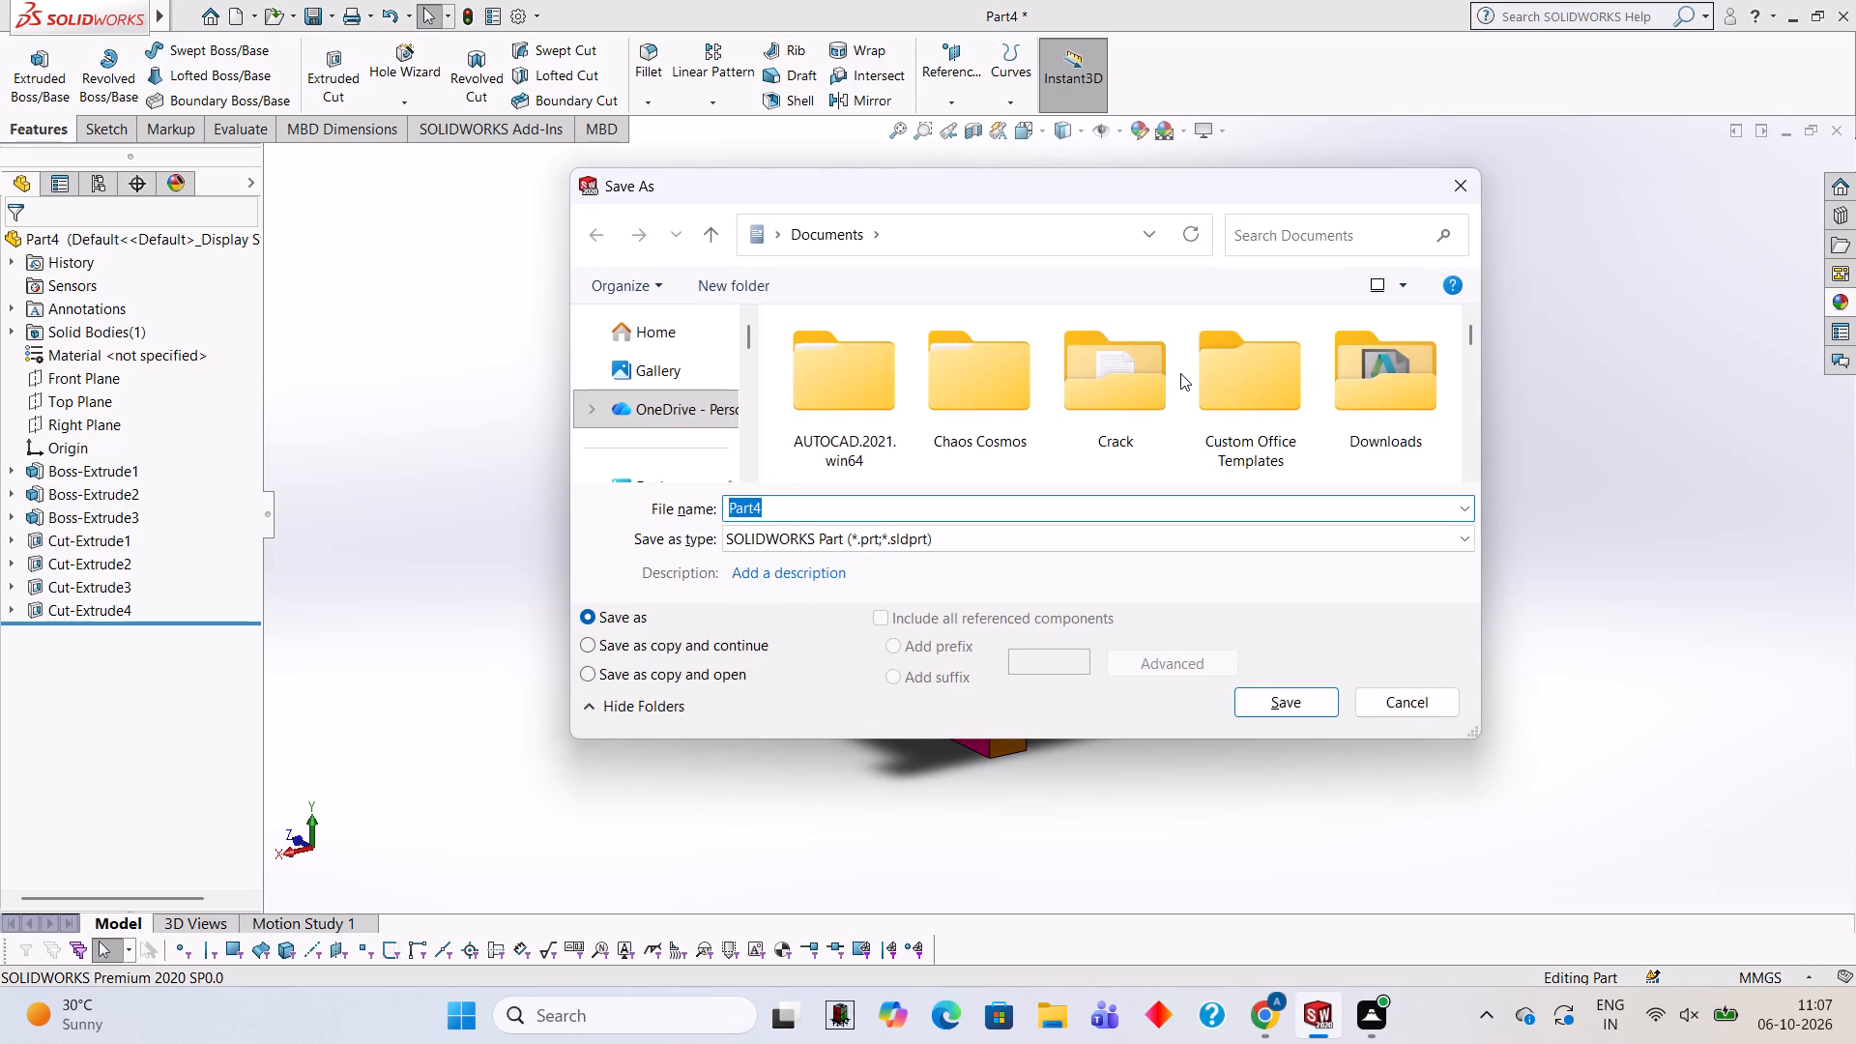
pyautogui.write('bre')
pyautogui.press('BackSpace')
pyautogui.press('BackSpace')
pyautogui.press('BackSpace')
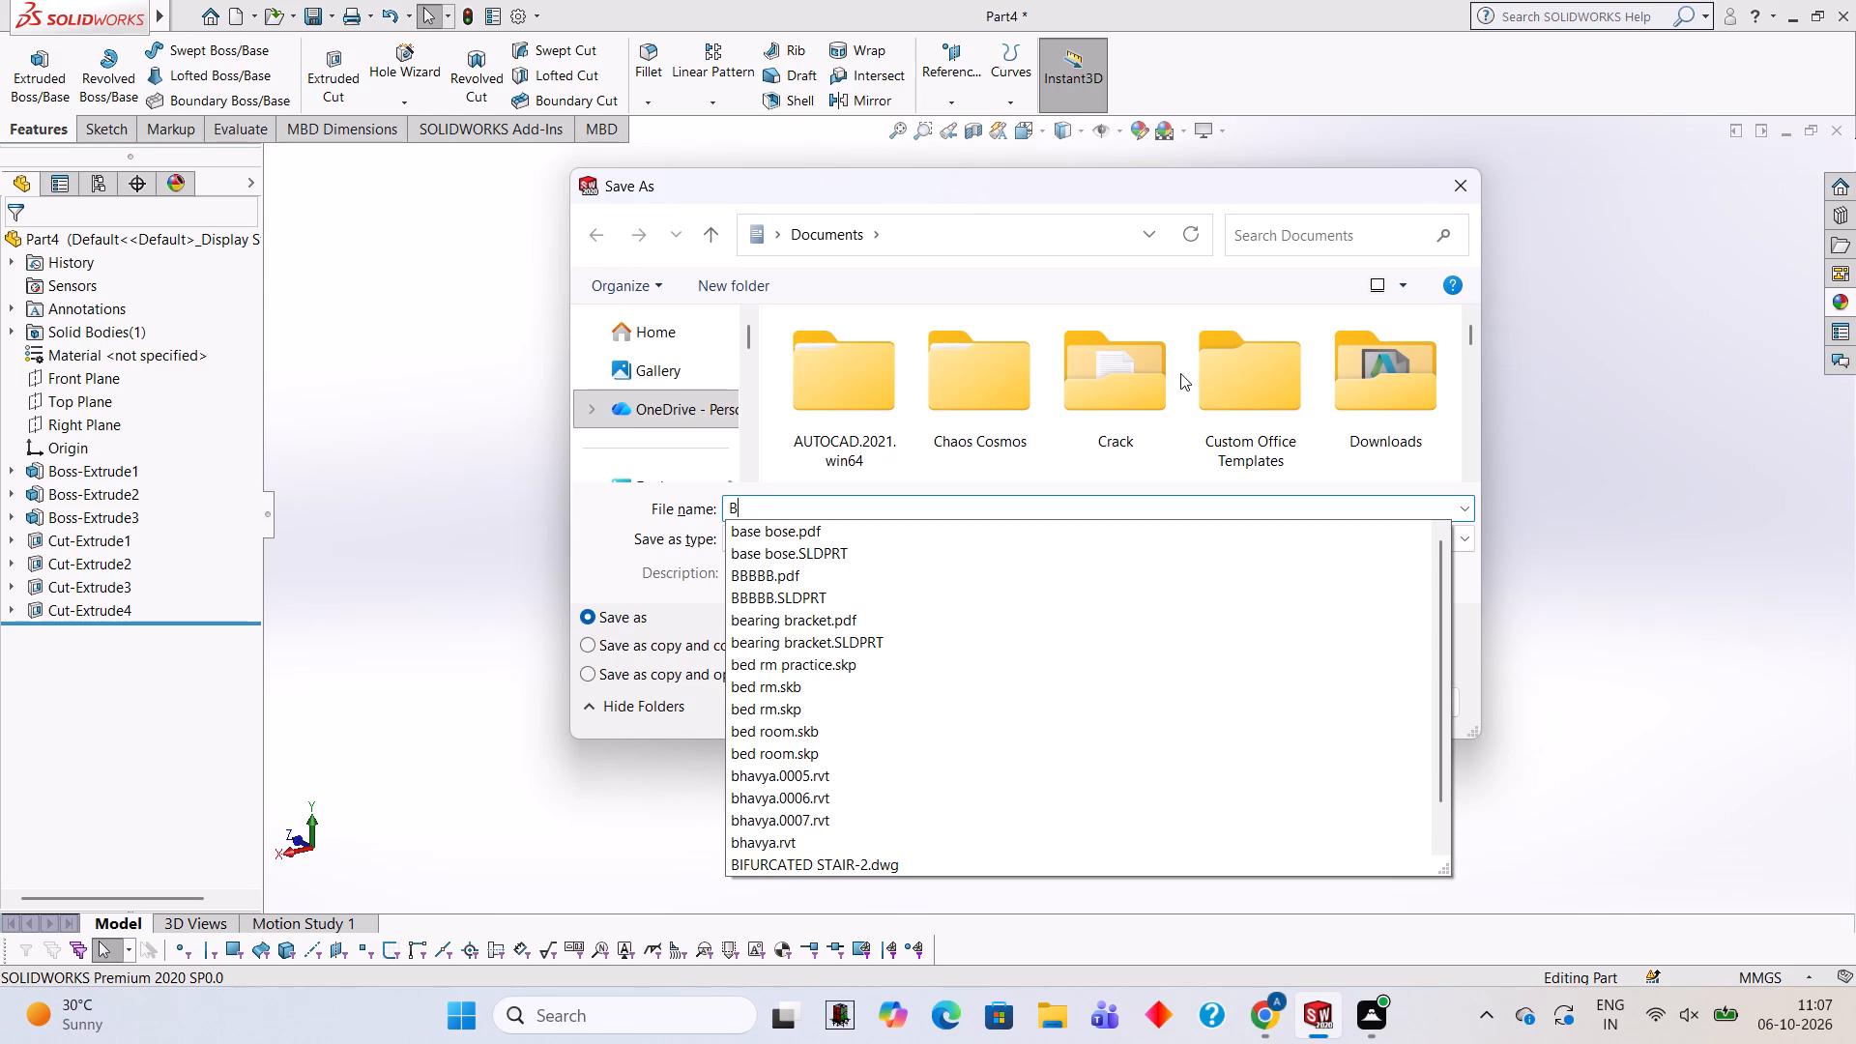
pyautogui.write('ear')
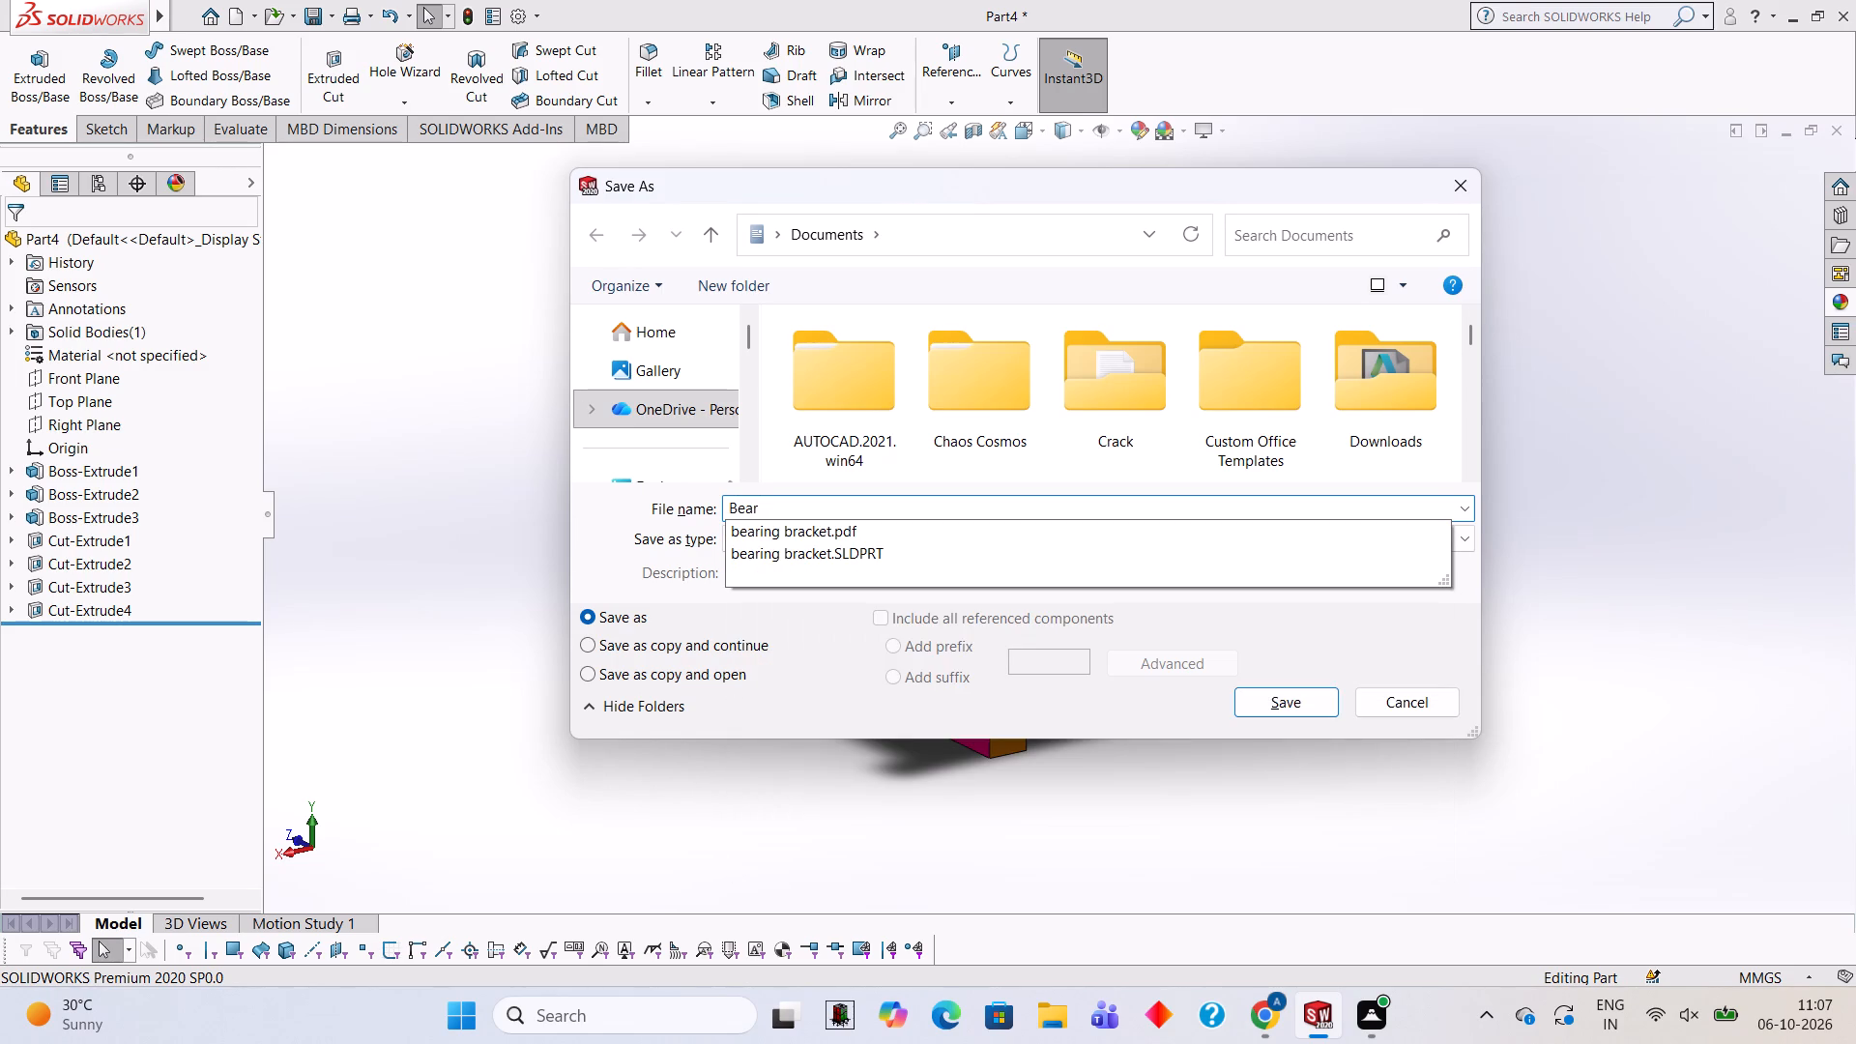
pyautogui.write('in')
pyautogui.press('g')
pyautogui.press('space')
pyautogui.write('block')
pyautogui.press('space')
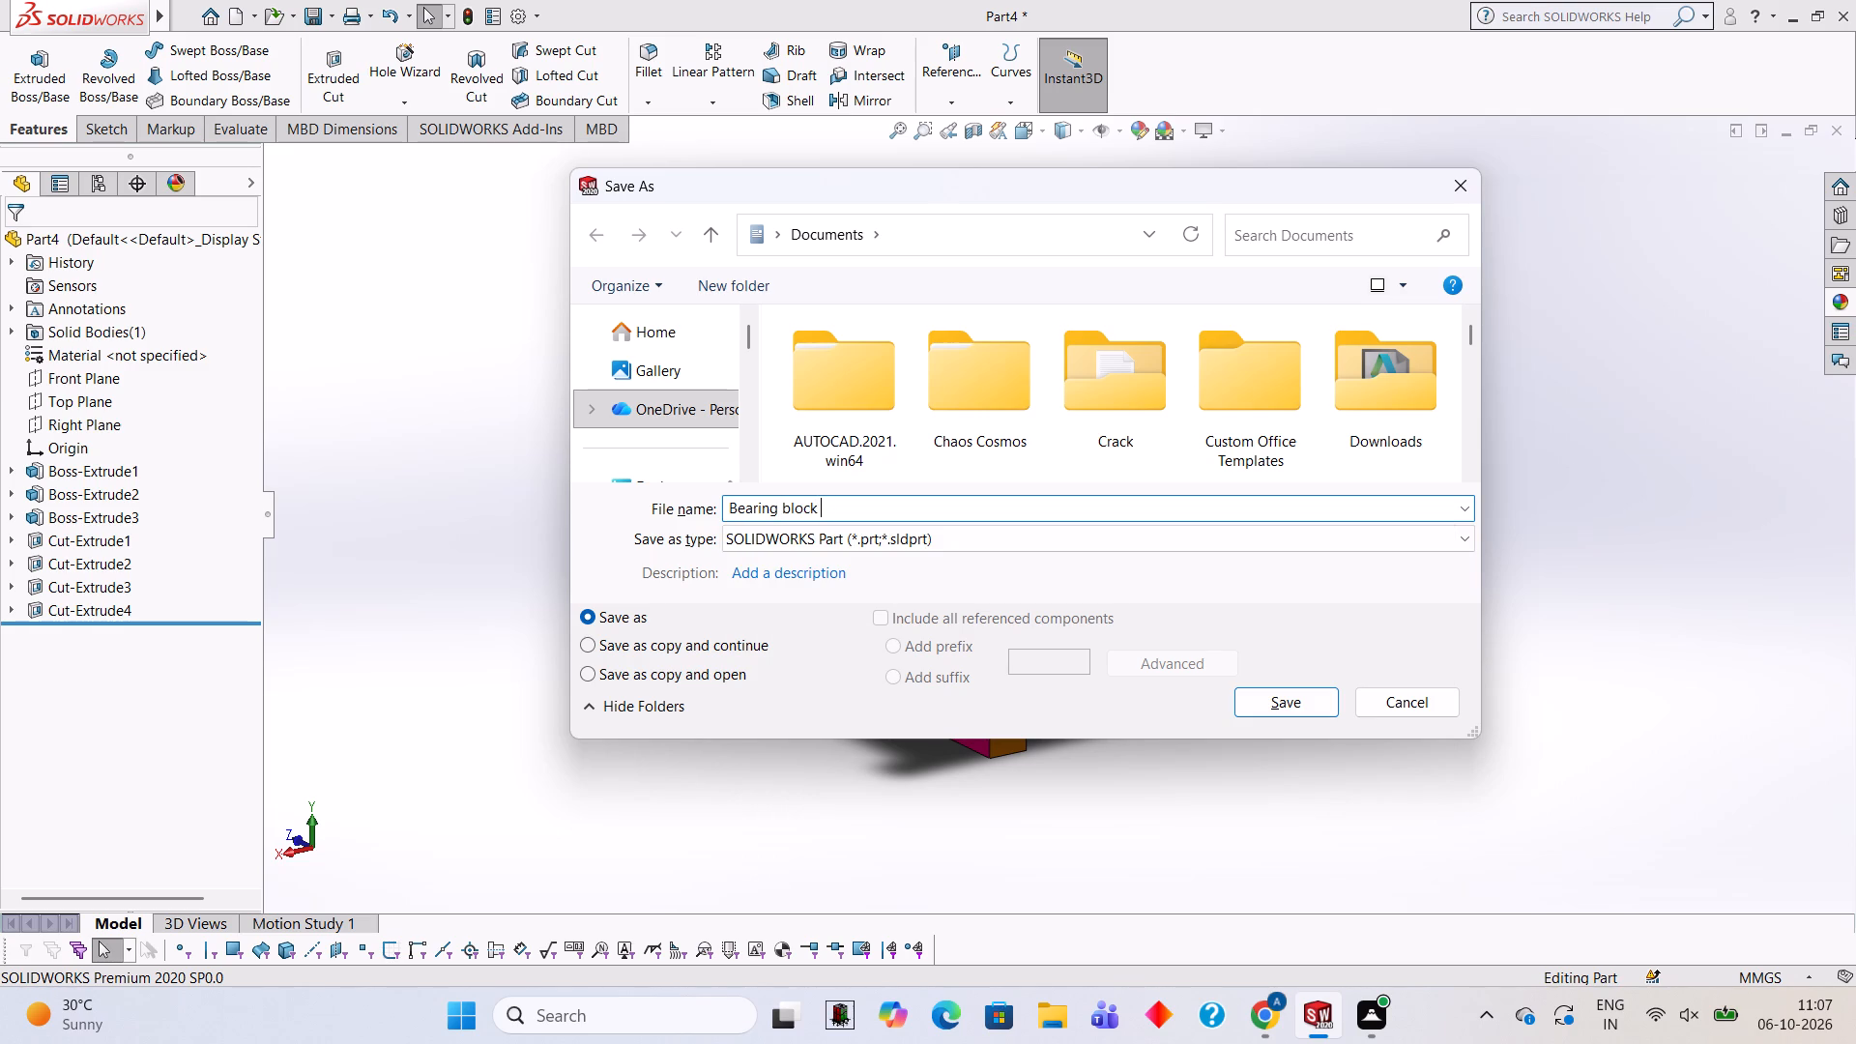
pyautogui.click(1297, 702)
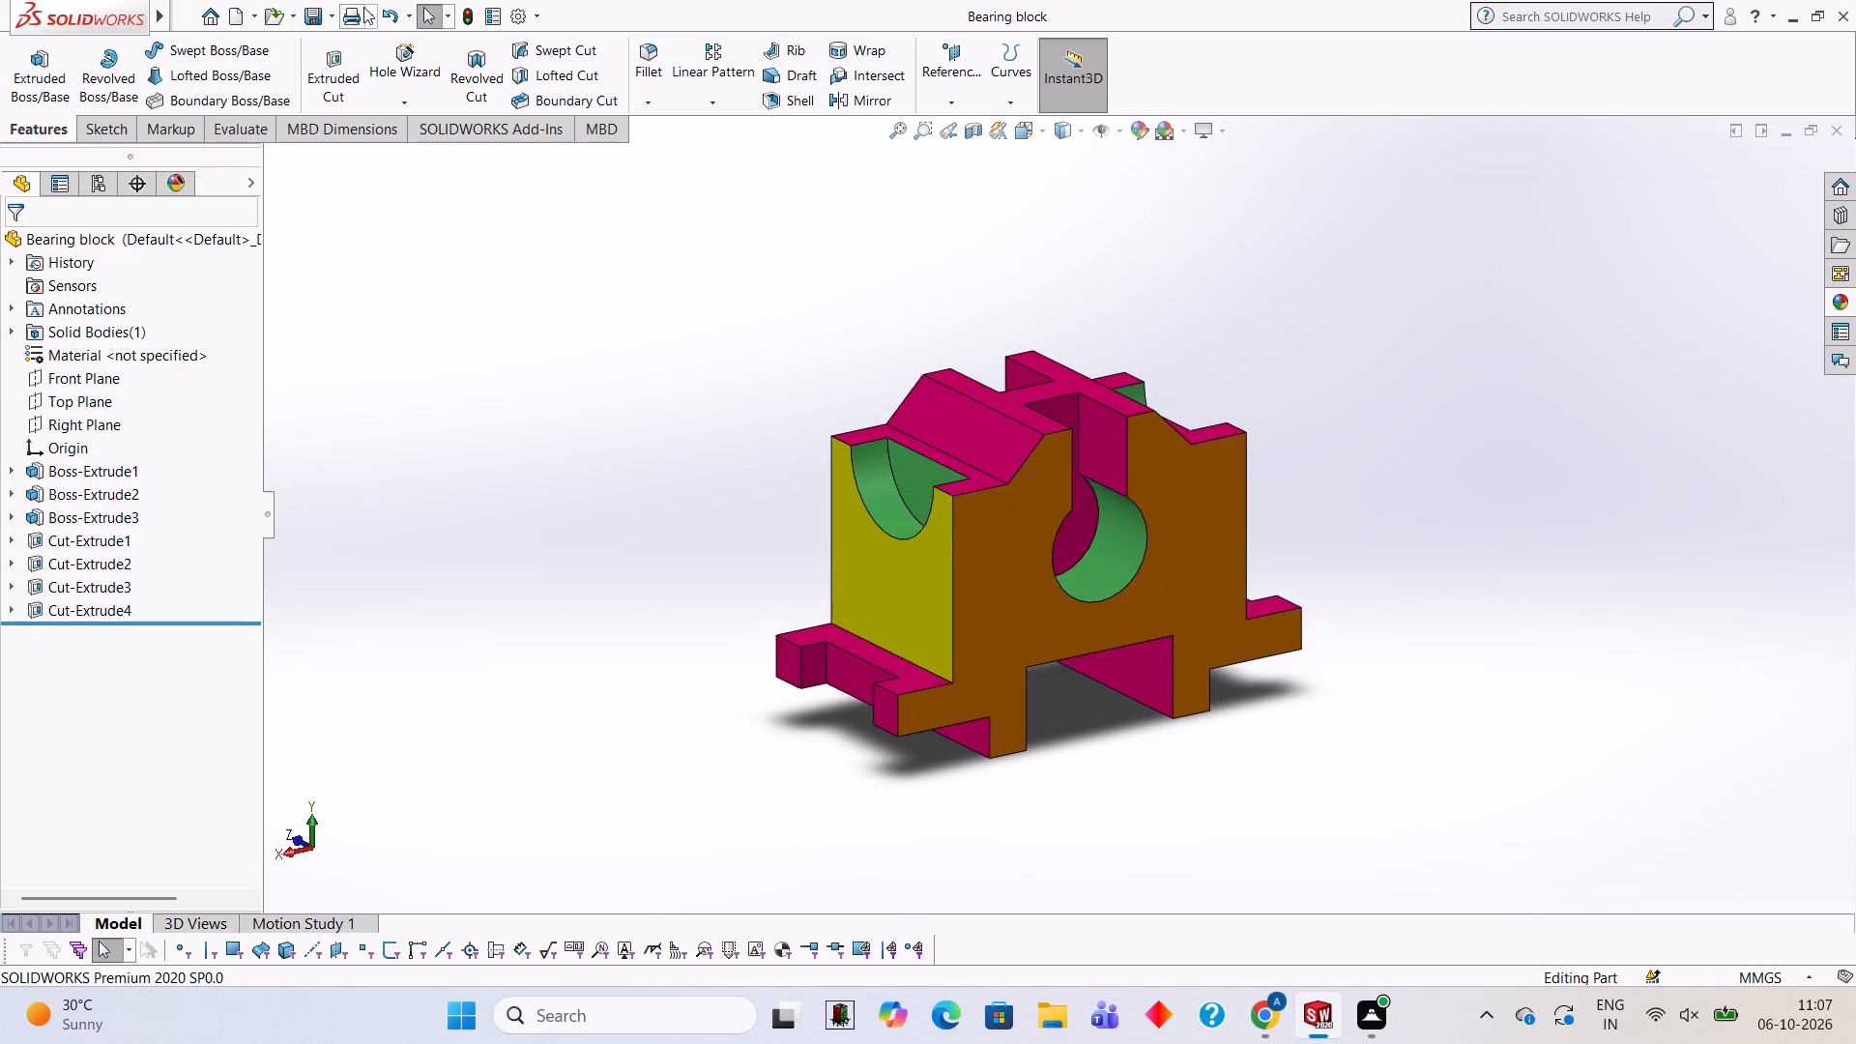
# Save a copy of the part in Documents in Adobe Portable Document Format (*.pdf), keeping the name "Bearing block".
pyautogui.click(334, 12)
pyautogui.click(351, 61)
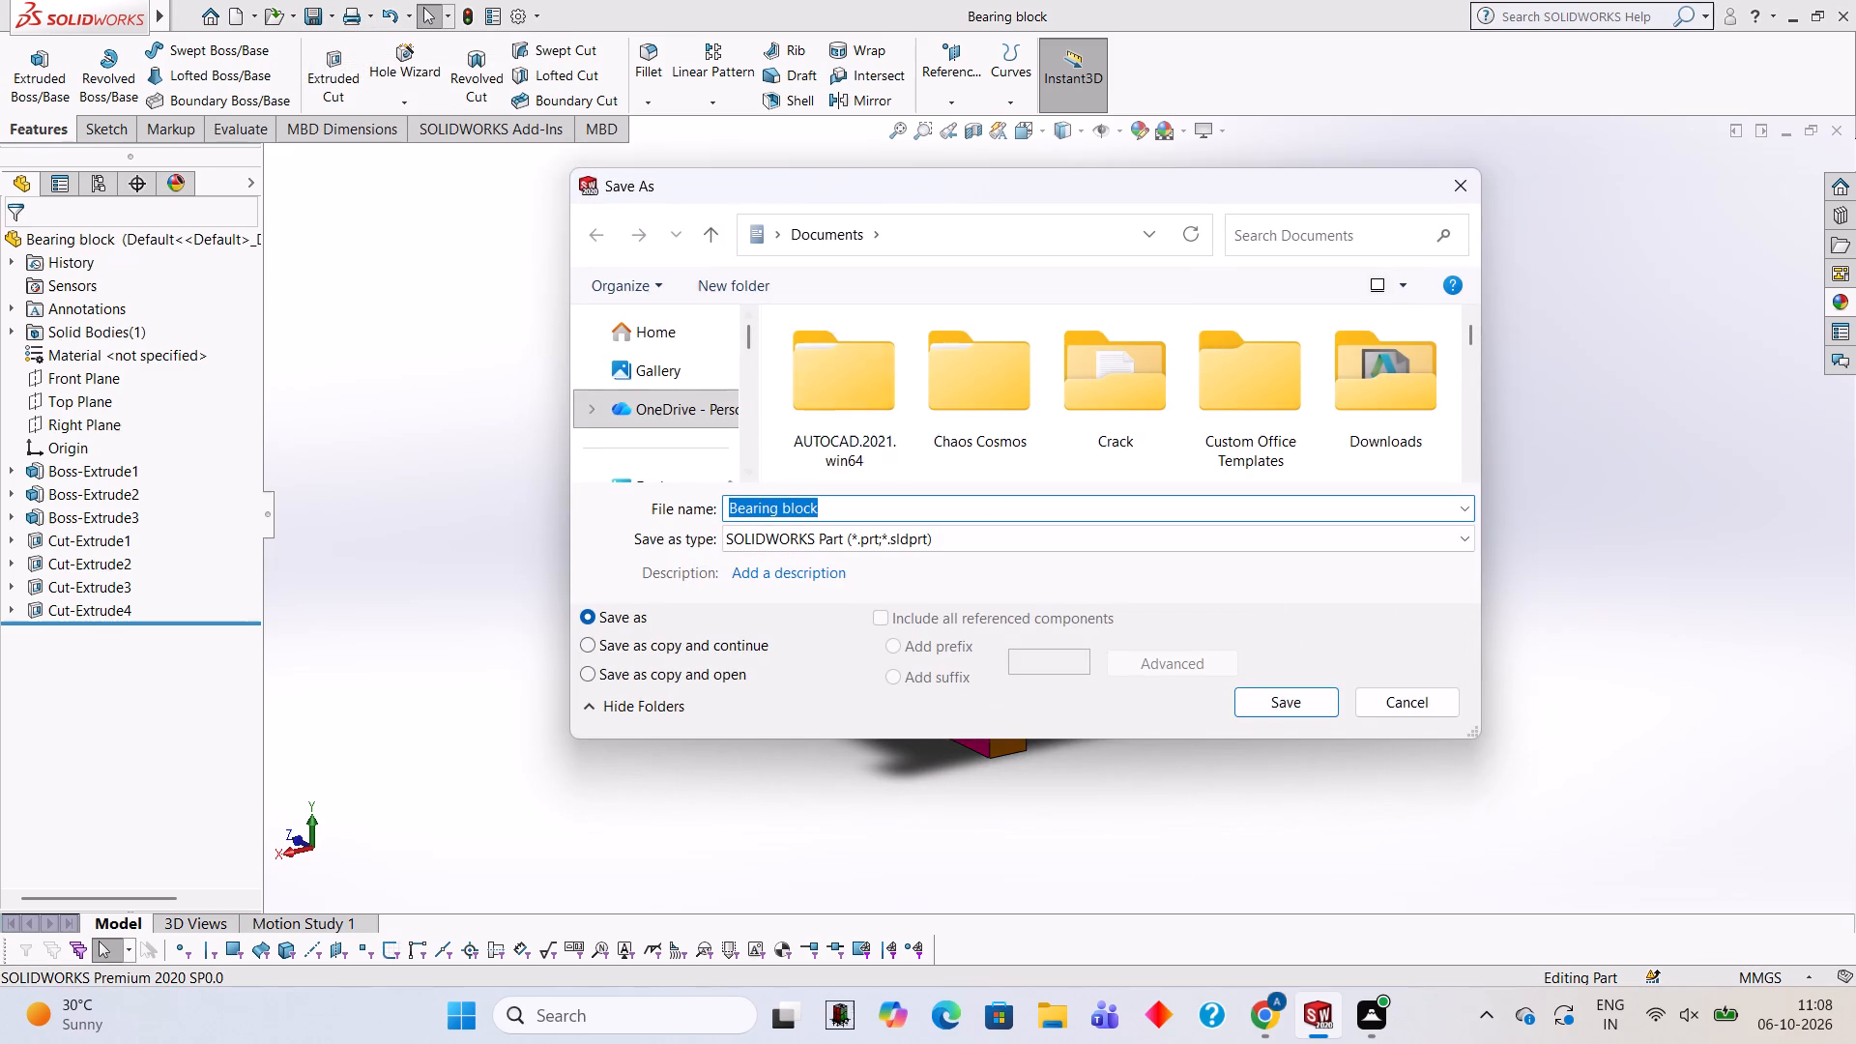
pyautogui.click(1043, 534)
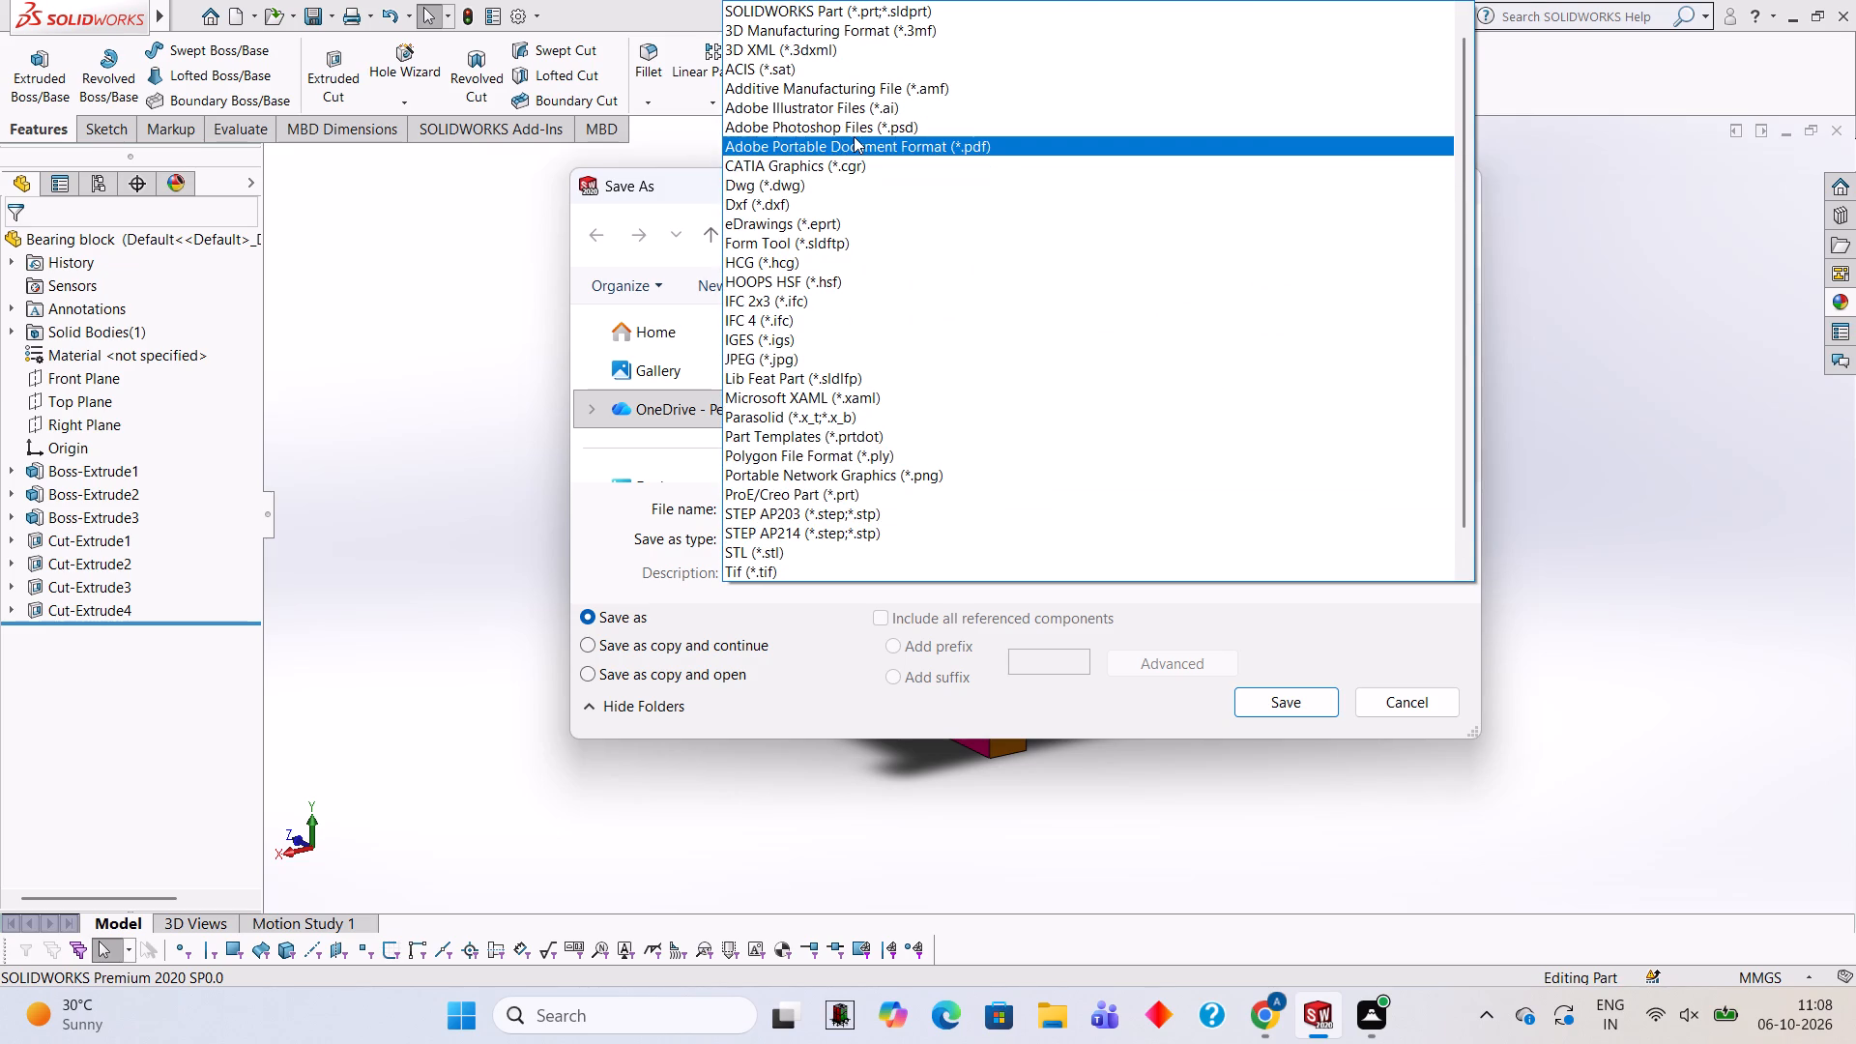
pyautogui.click(854, 136)
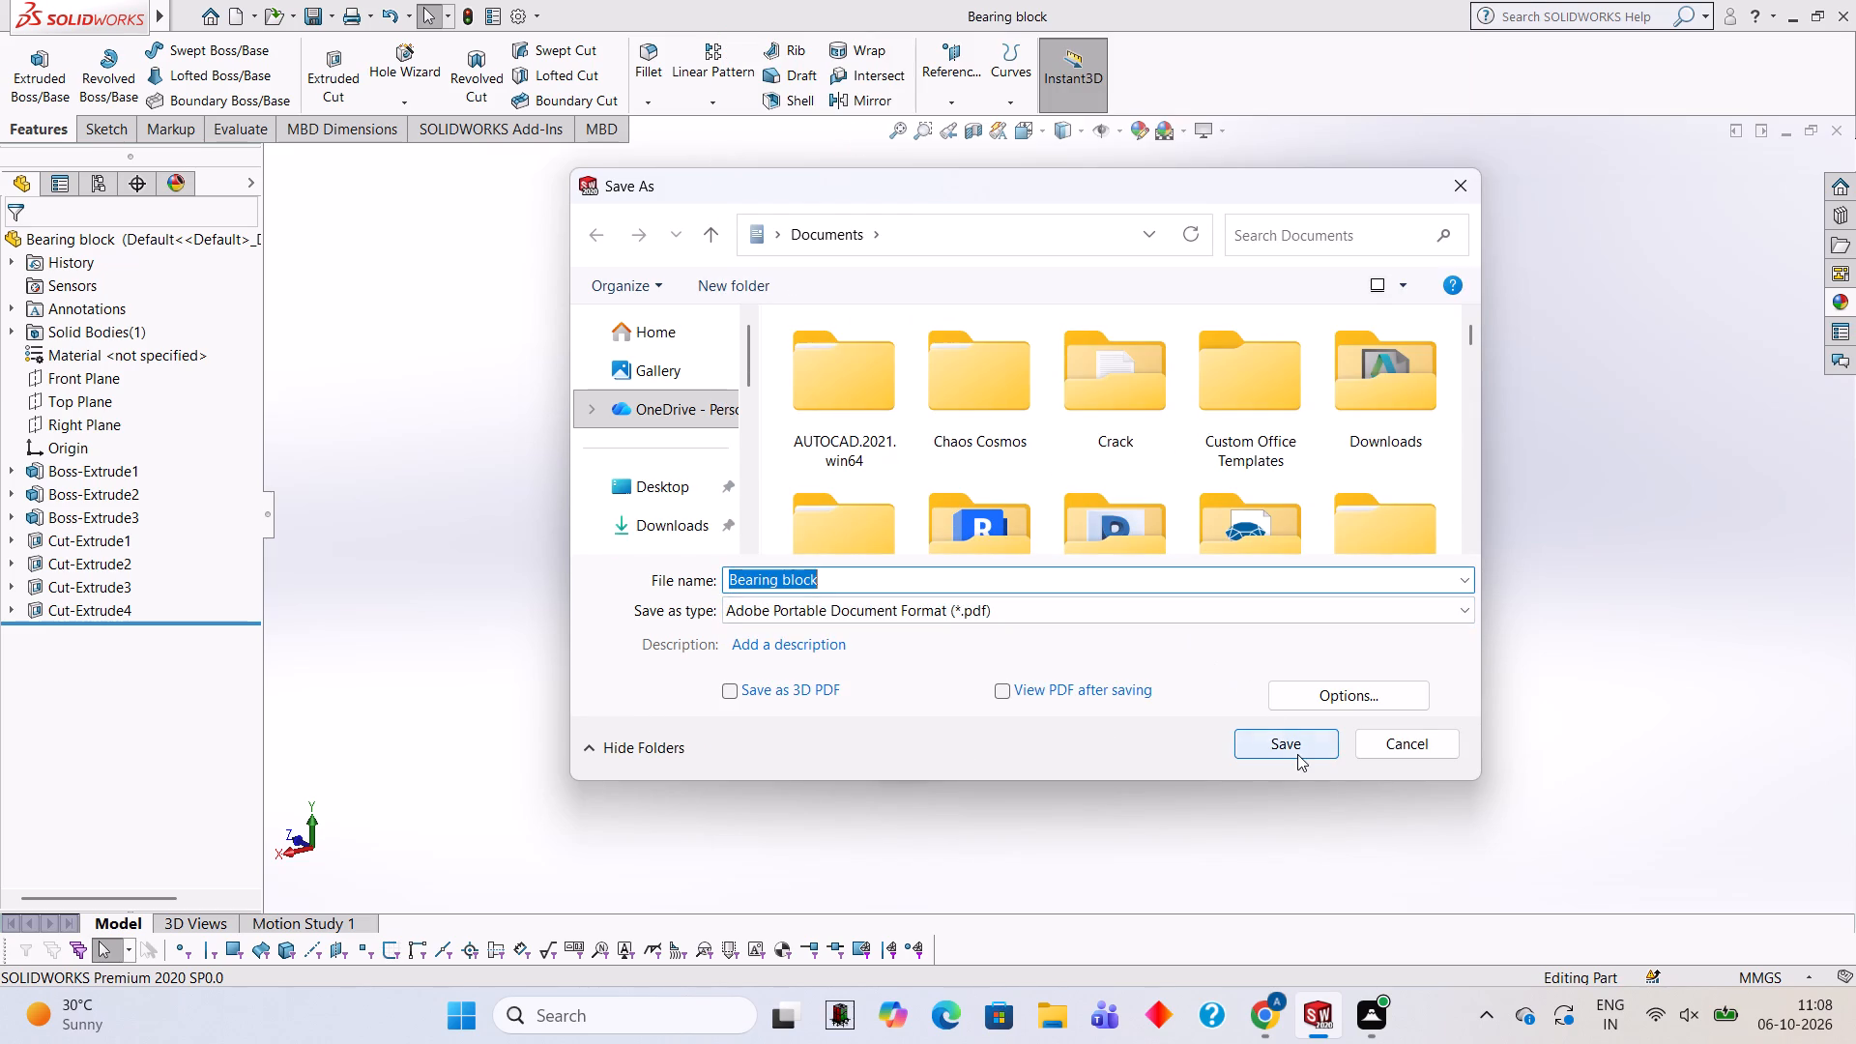
pyautogui.click(1297, 754)
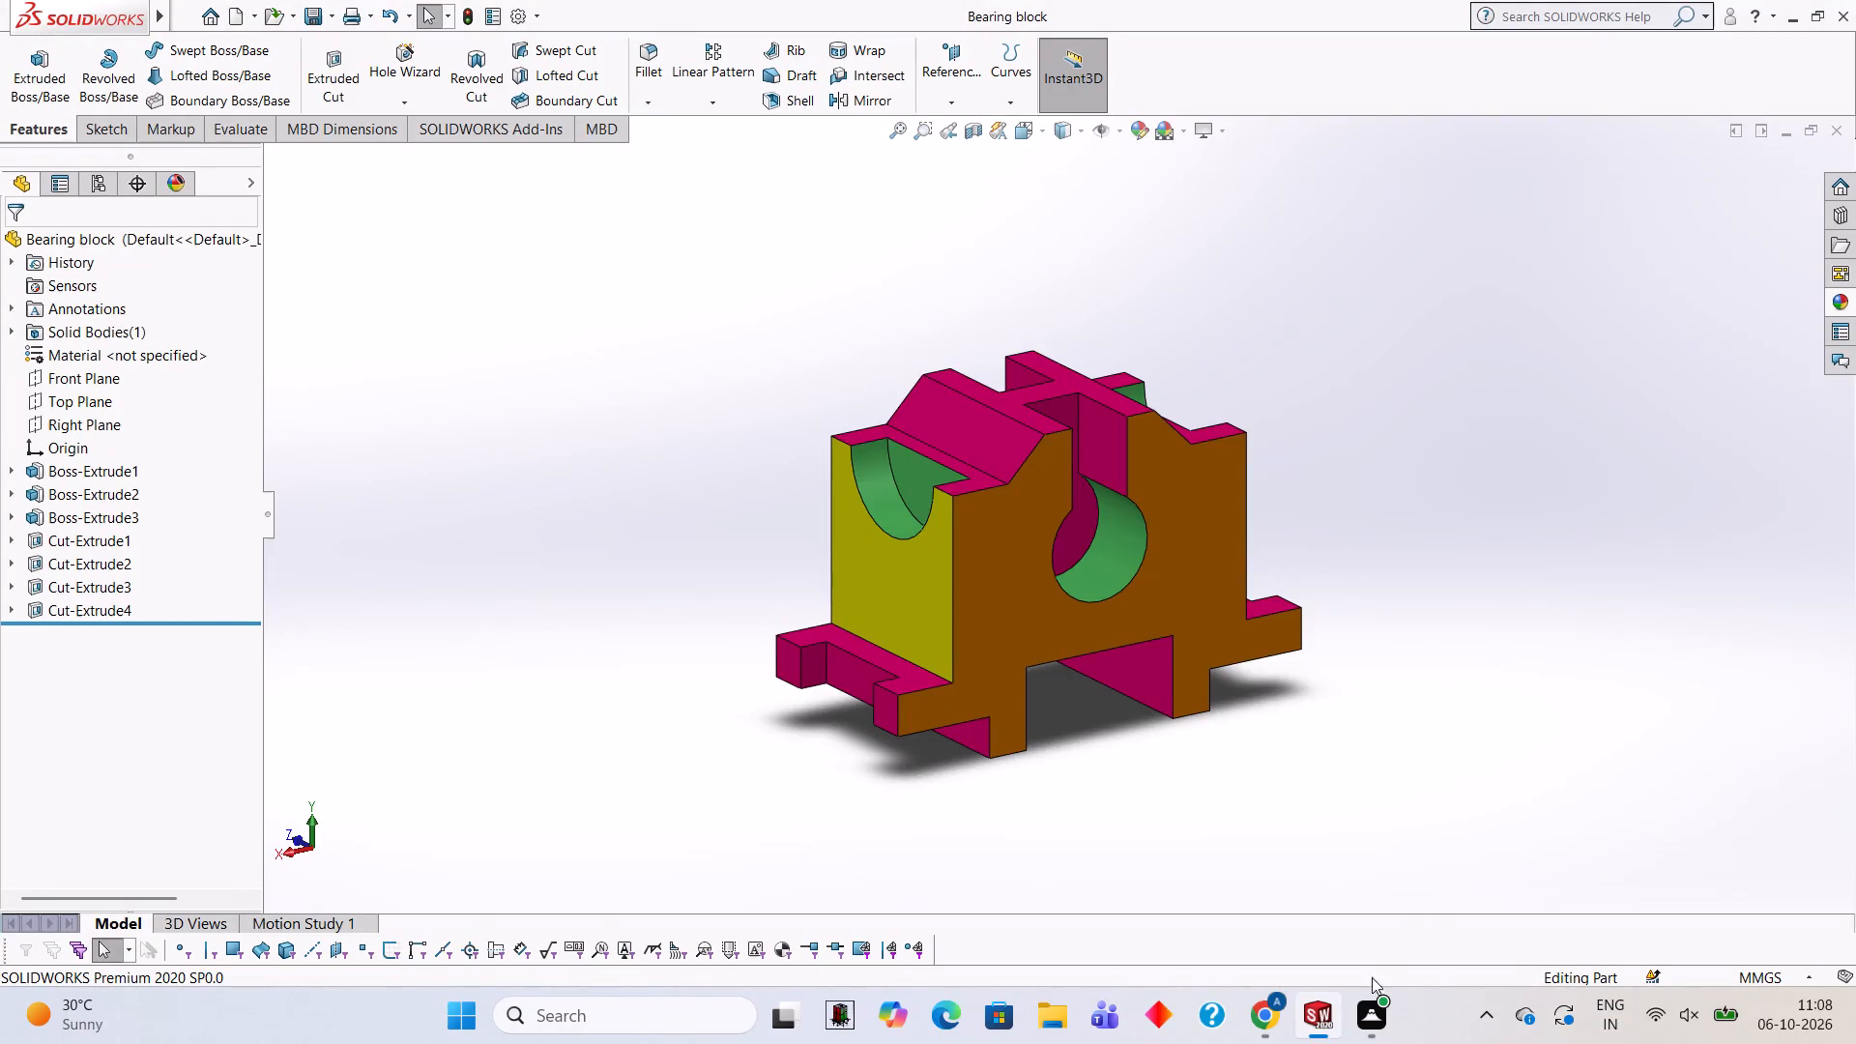